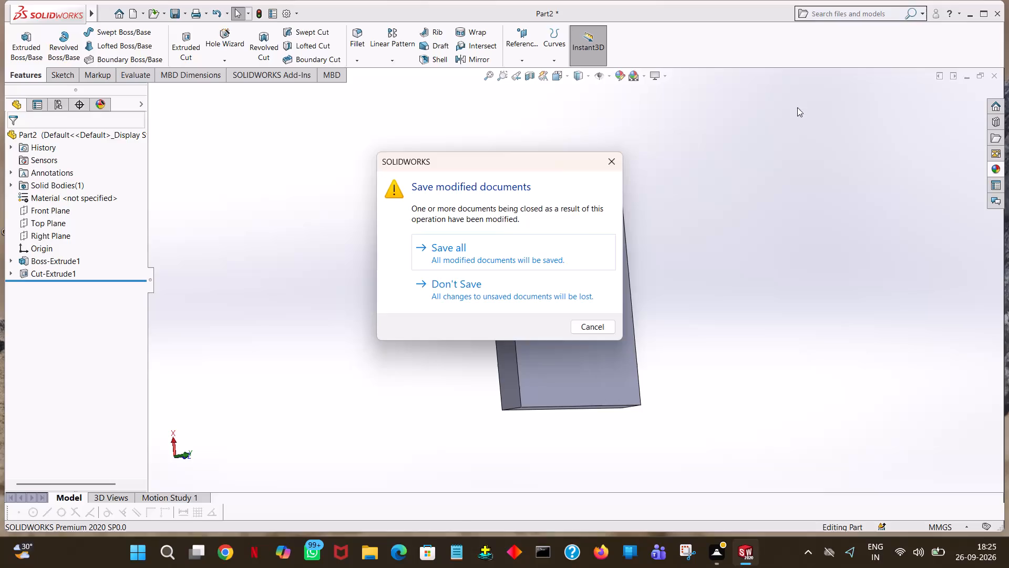
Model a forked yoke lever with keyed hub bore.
Discard the unsaved changes to the modified Part2 document while closing it.
{"action": "left_click", "coordinate": [491, 290]}
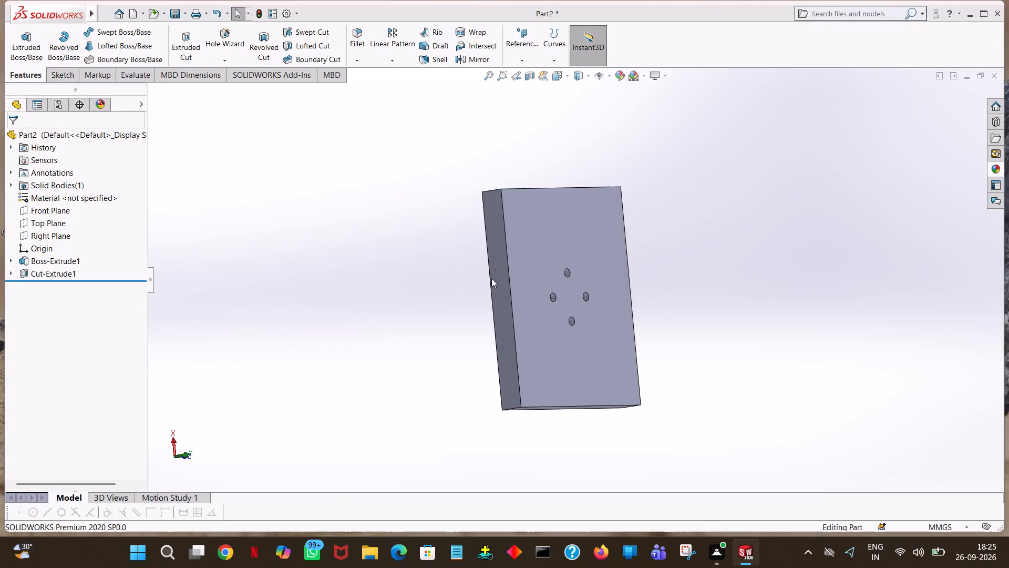
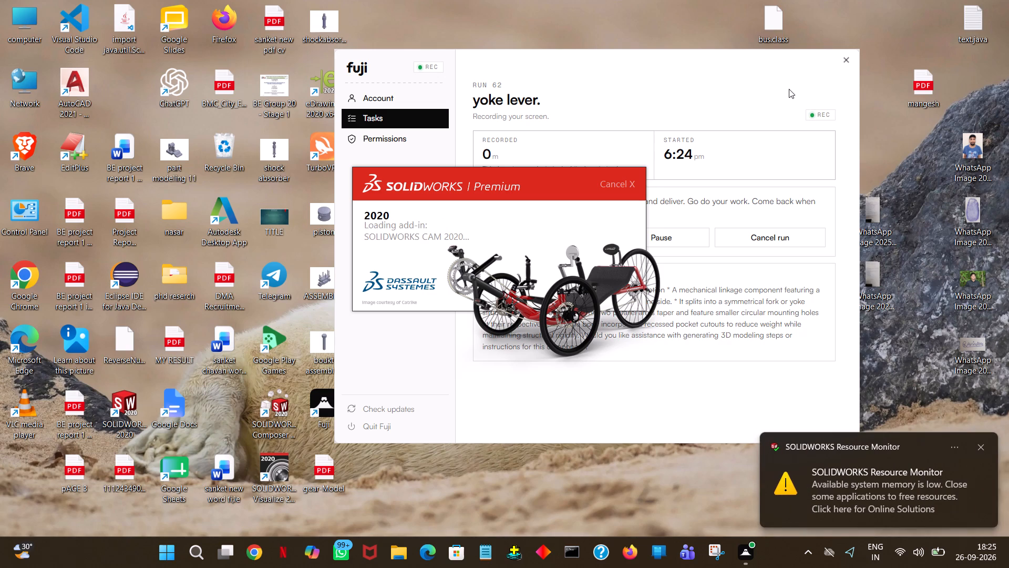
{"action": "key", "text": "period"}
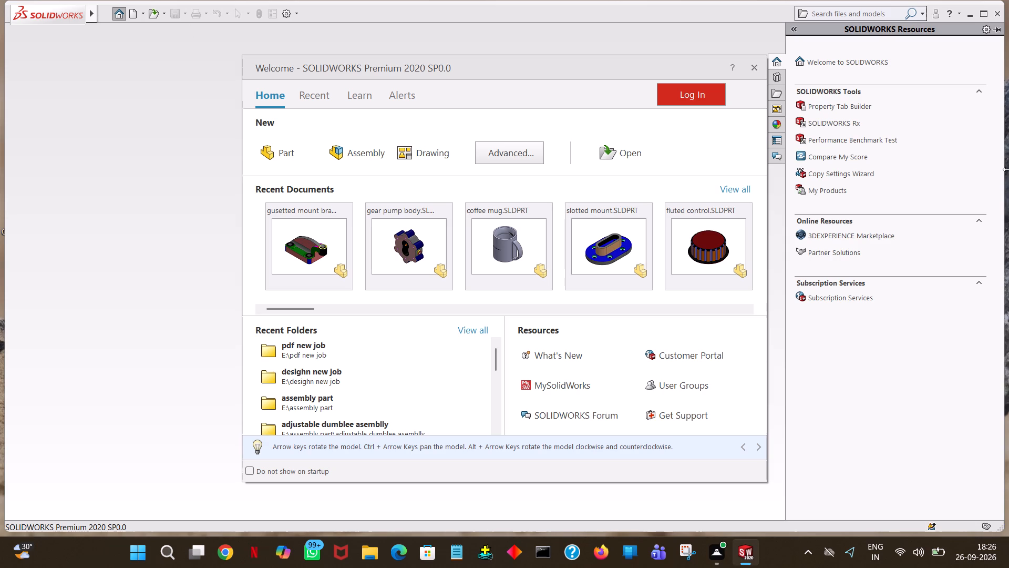
Create a new part document.
{"action": "left_click", "coordinate": [267, 156]}
{"action": "left_click", "coordinate": [267, 156]}
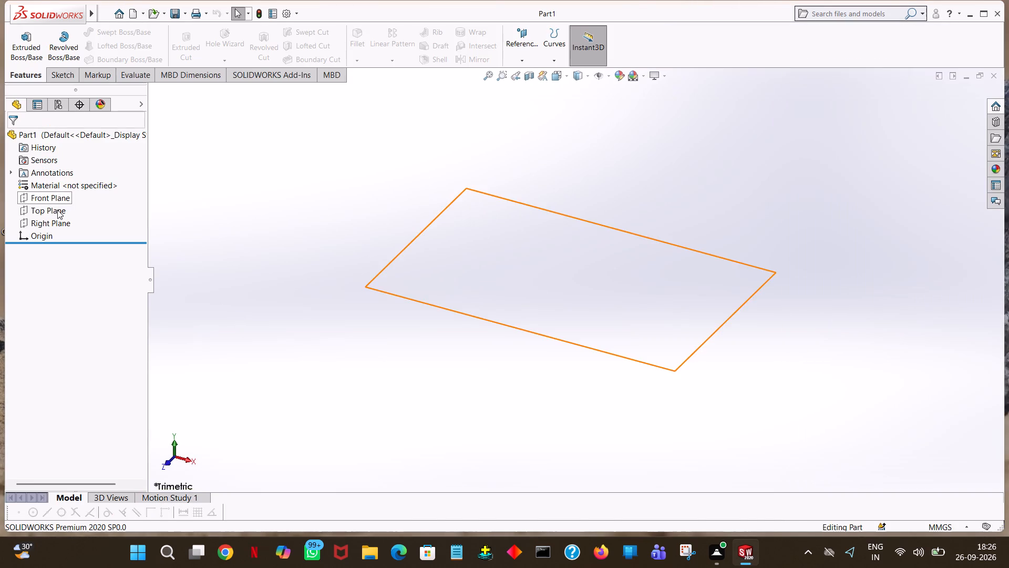
Sketch a circle of radius 25 mm centred on the origin on the Top Plane.
{"action": "left_click", "coordinate": [53, 211]}
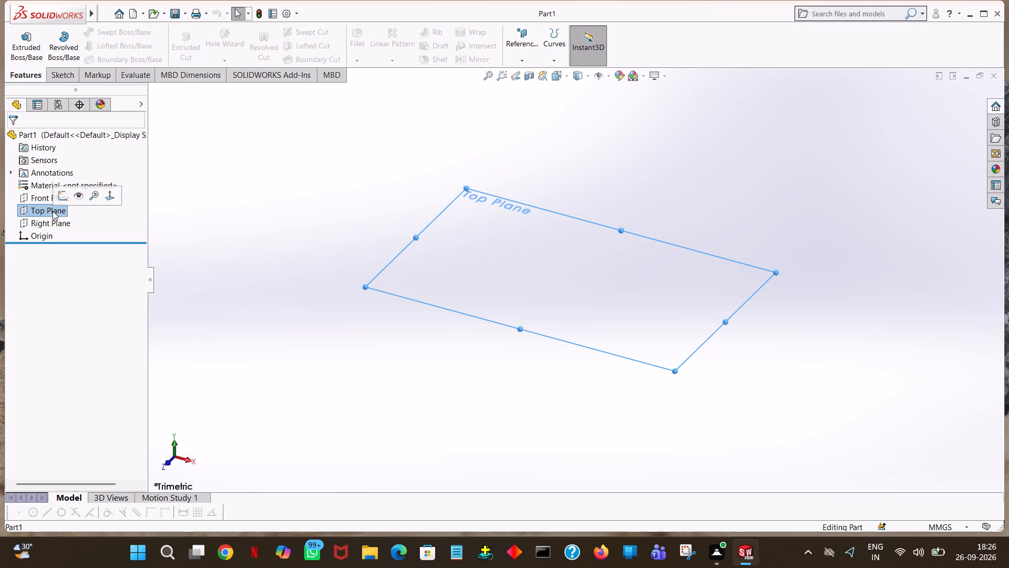
{"action": "left_click", "coordinate": [60, 200]}
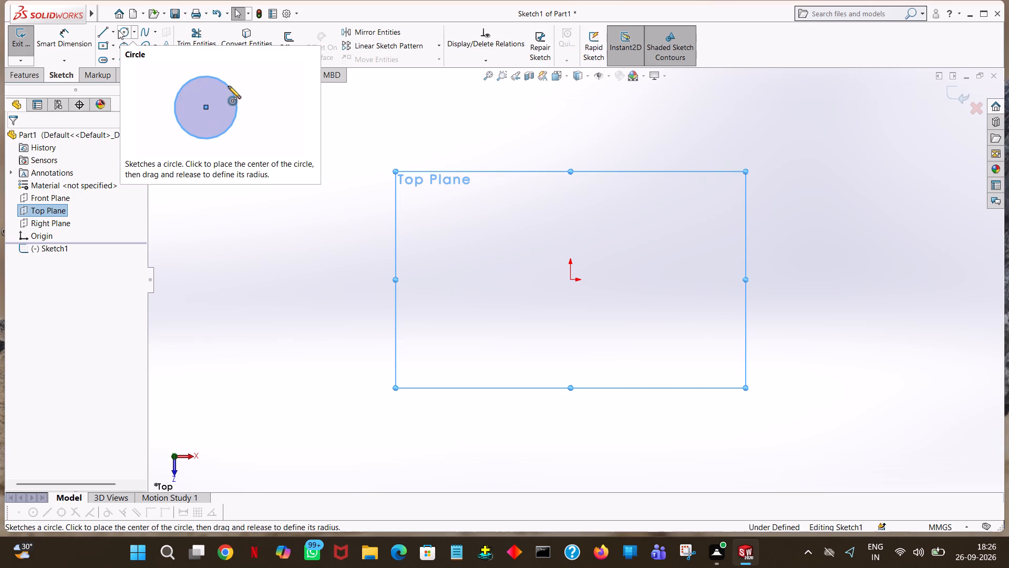
{"action": "left_click", "coordinate": [118, 30]}
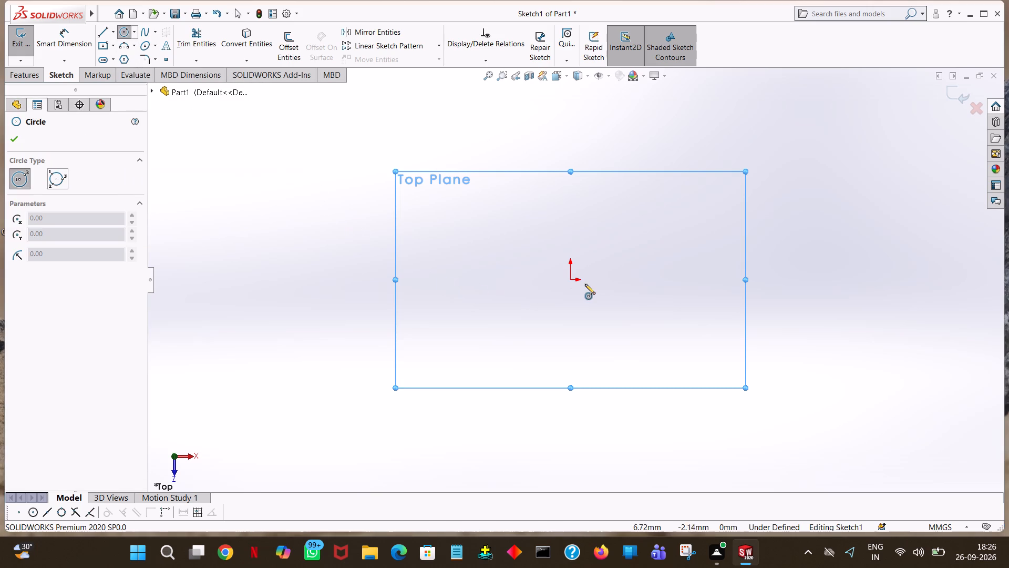
{"action": "left_click", "coordinate": [569, 279]}
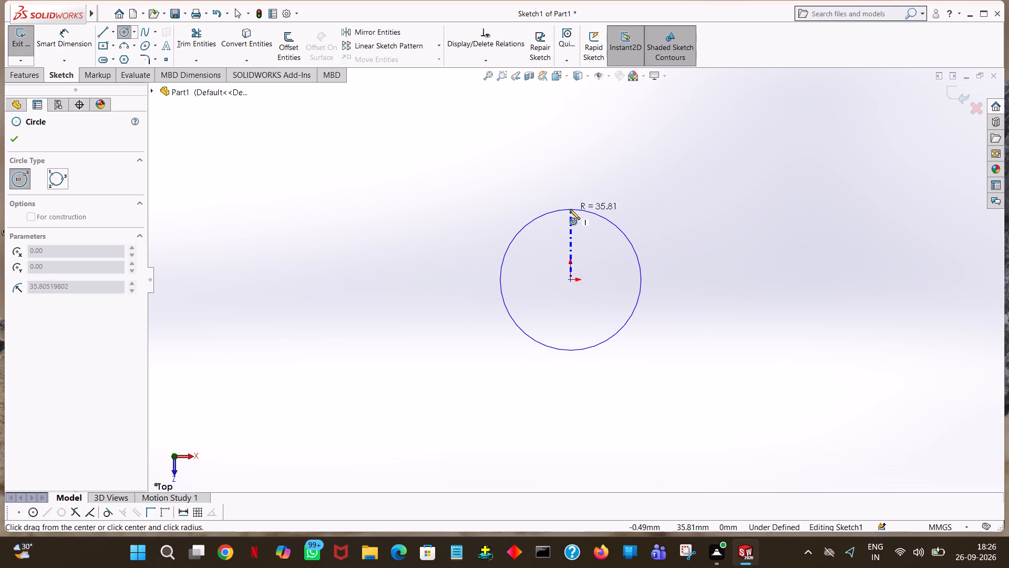
{"action": "left_click", "coordinate": [568, 207]}
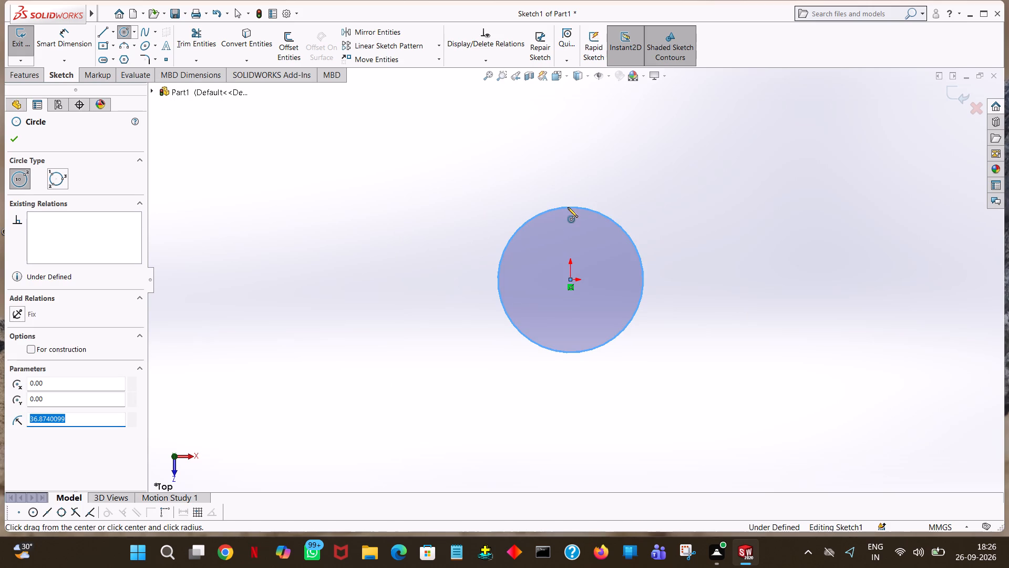
{"action": "type", "text": "25"}
{"action": "key", "text": "Return"}
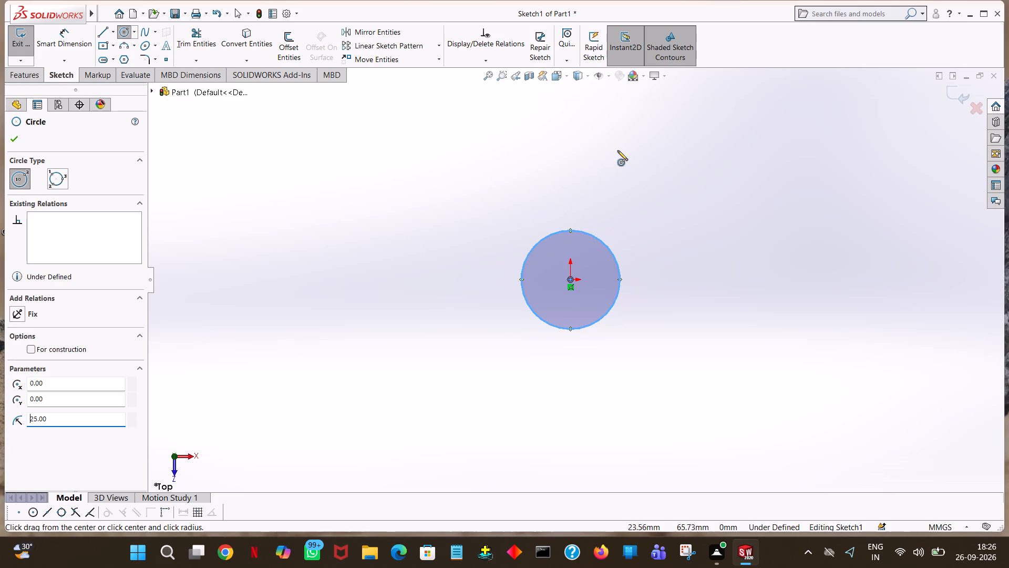
{"action": "left_click", "coordinate": [13, 140]}
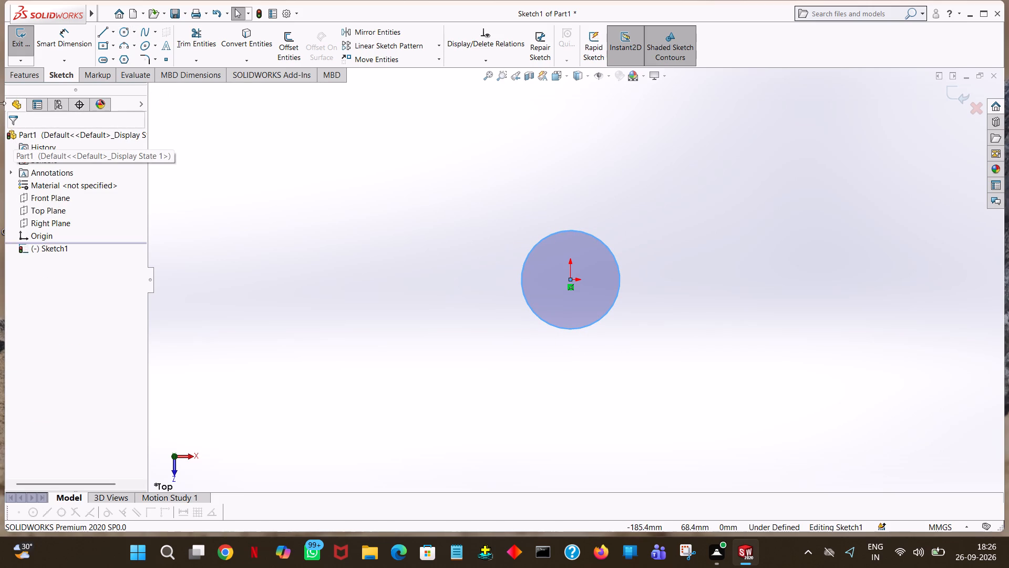
Extrude the circle as a blind boss to a depth of 14 mm.
{"action": "left_click", "coordinate": [28, 77]}
{"action": "left_click", "coordinate": [25, 55]}
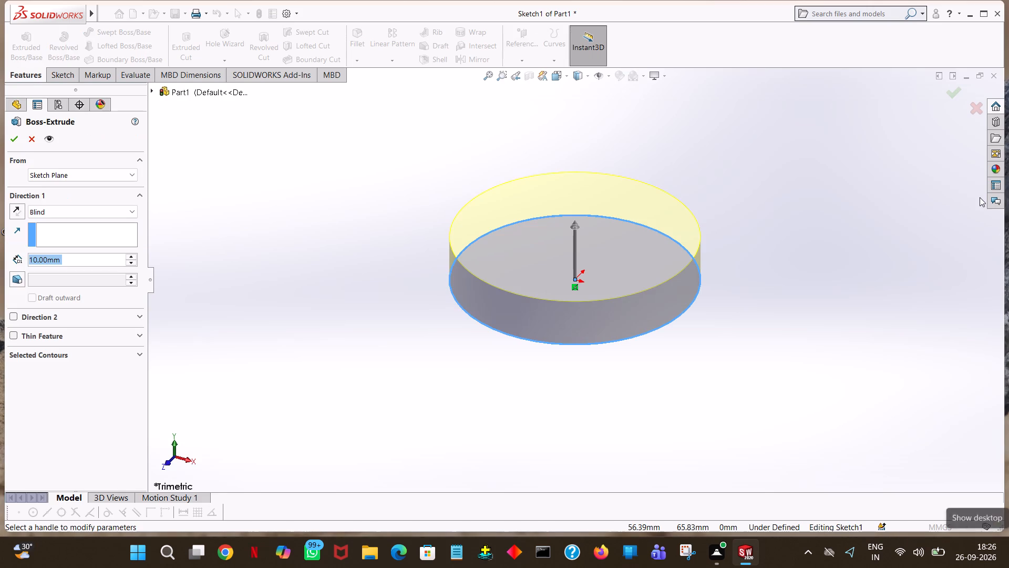
{"action": "type", "text": "14"}
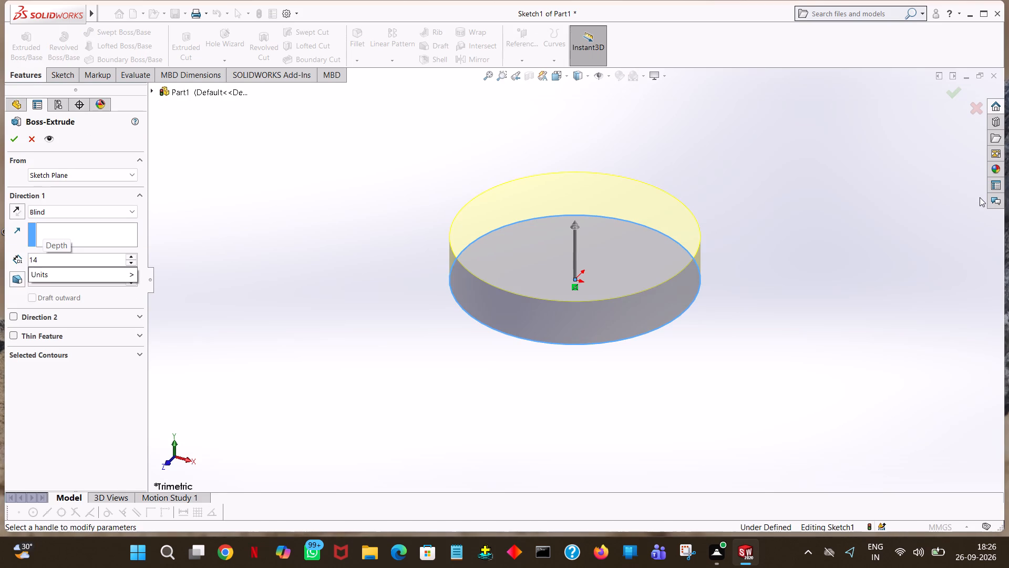
{"action": "key", "text": "Return"}
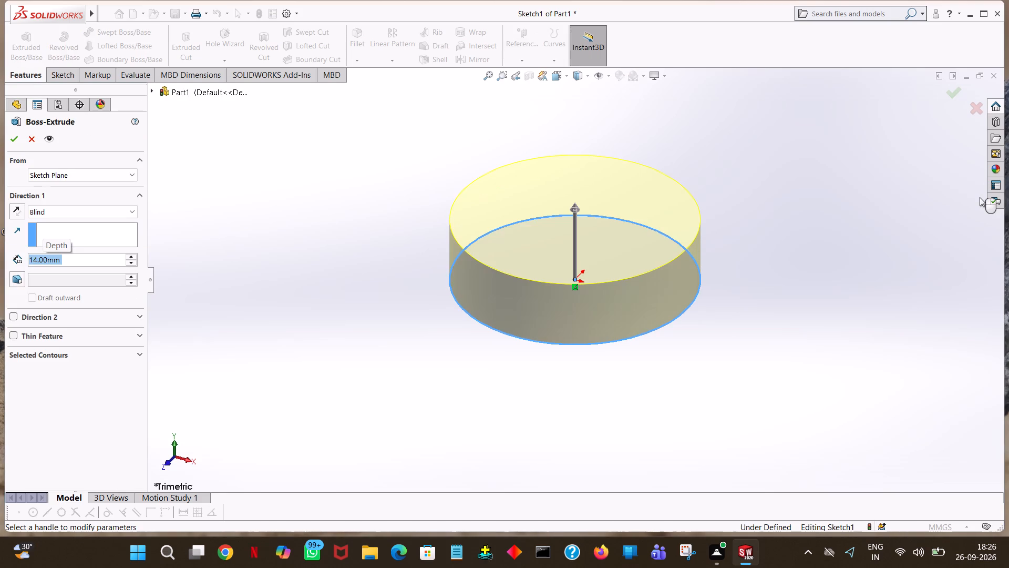
{"action": "left_click", "coordinate": [327, 220]}
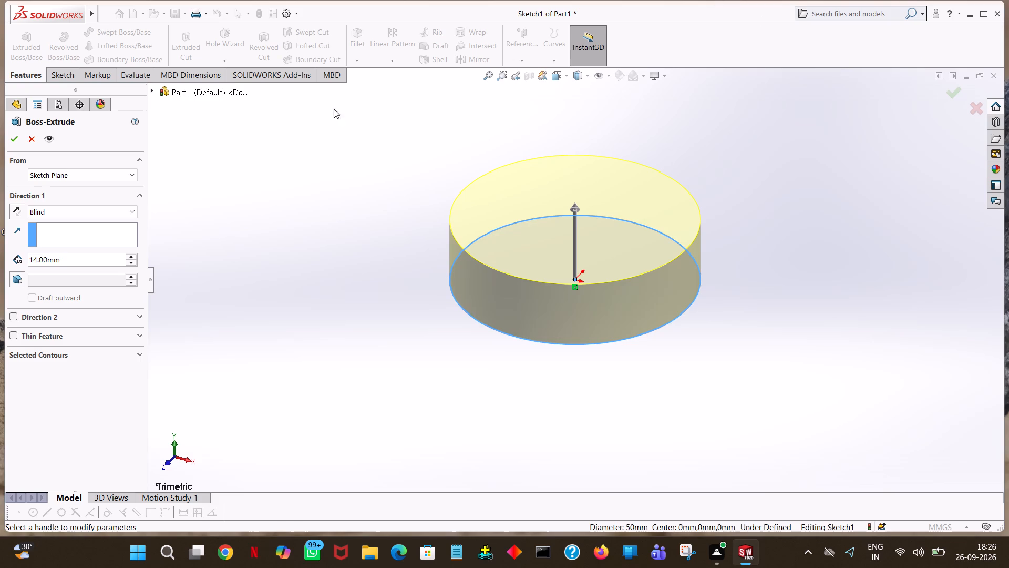
{"action": "left_click", "coordinate": [13, 137]}
{"action": "left_click", "coordinate": [296, 126]}
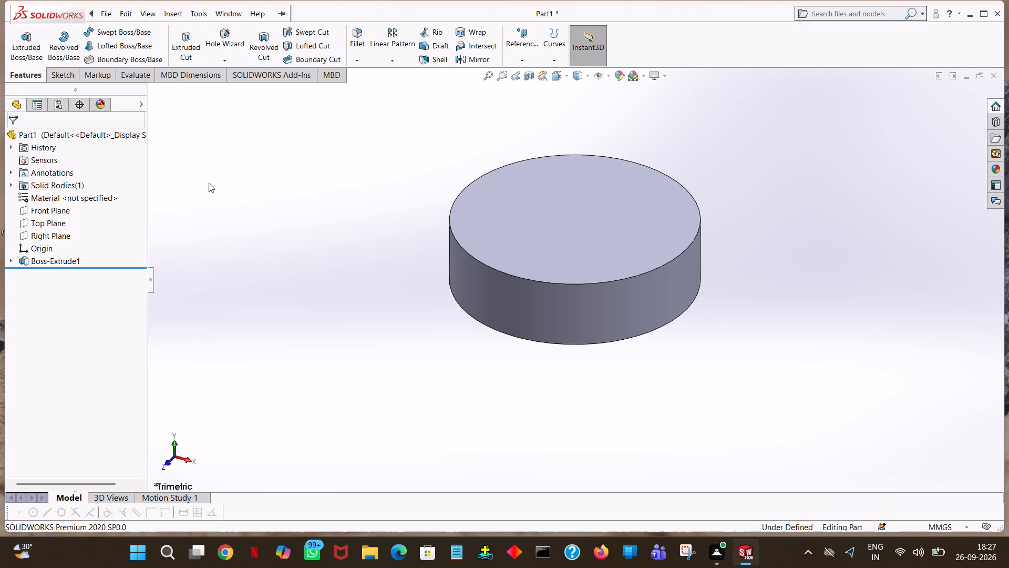
Create a reference plane offset 23 mm below the bottom face of the cylindrical boss.
{"action": "key", "text": "ctrl+7"}
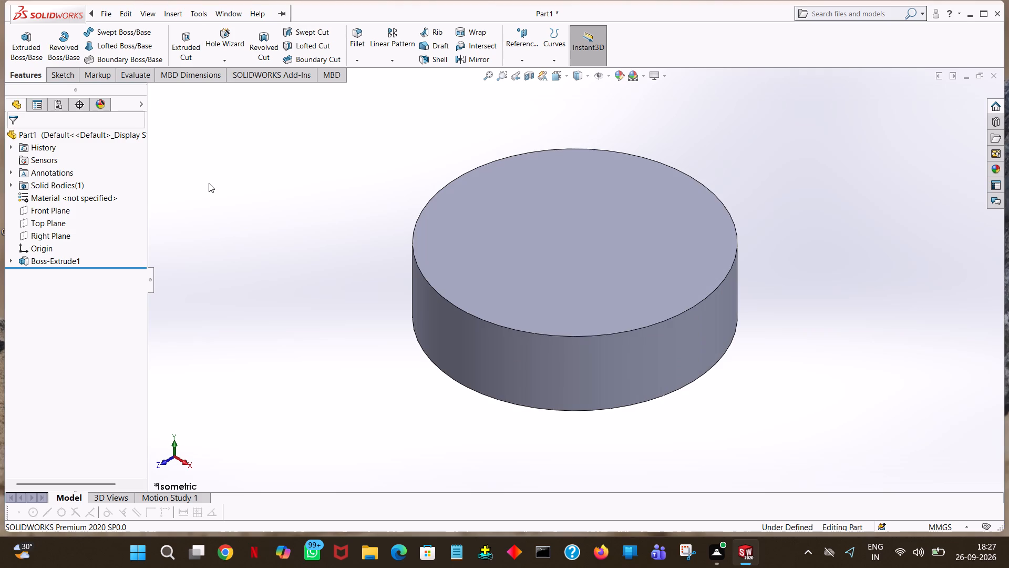
{"action": "key", "text": "ctrl+7"}
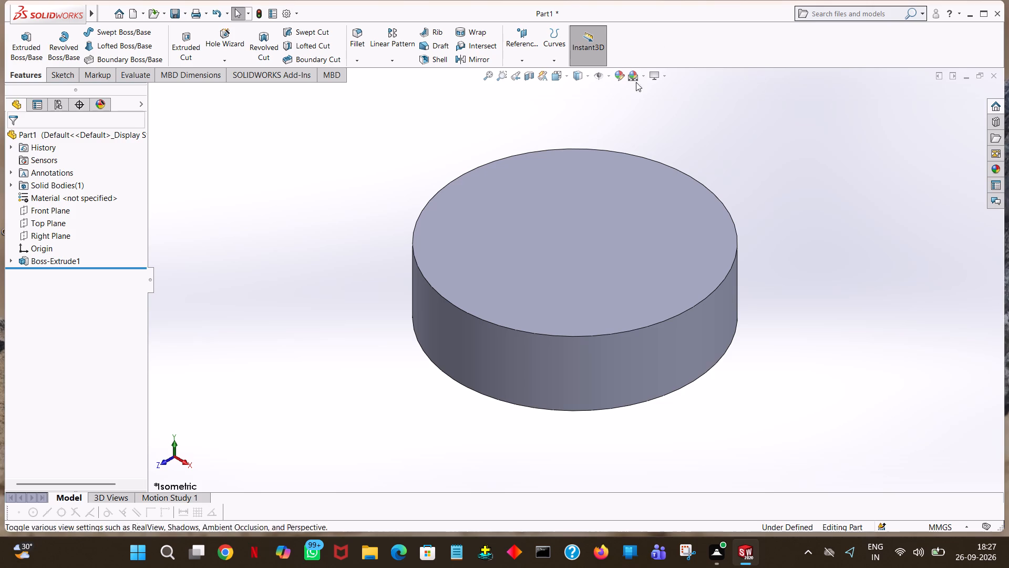
{"action": "left_click", "coordinate": [530, 64]}
{"action": "left_click", "coordinate": [527, 70]}
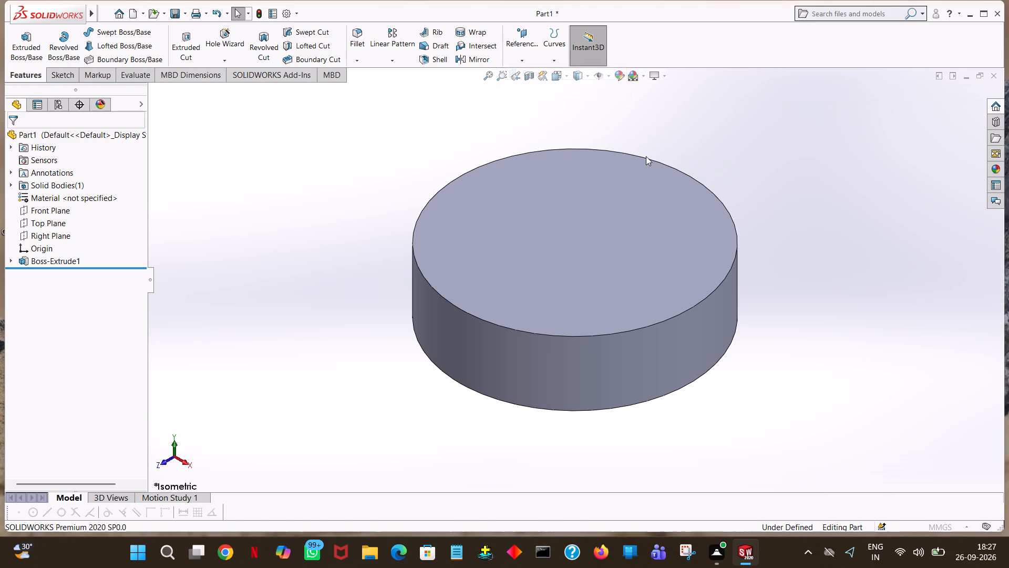
{"action": "middle_click_drag", "start_coordinate": [809, 317], "coordinate": [802, 182]}
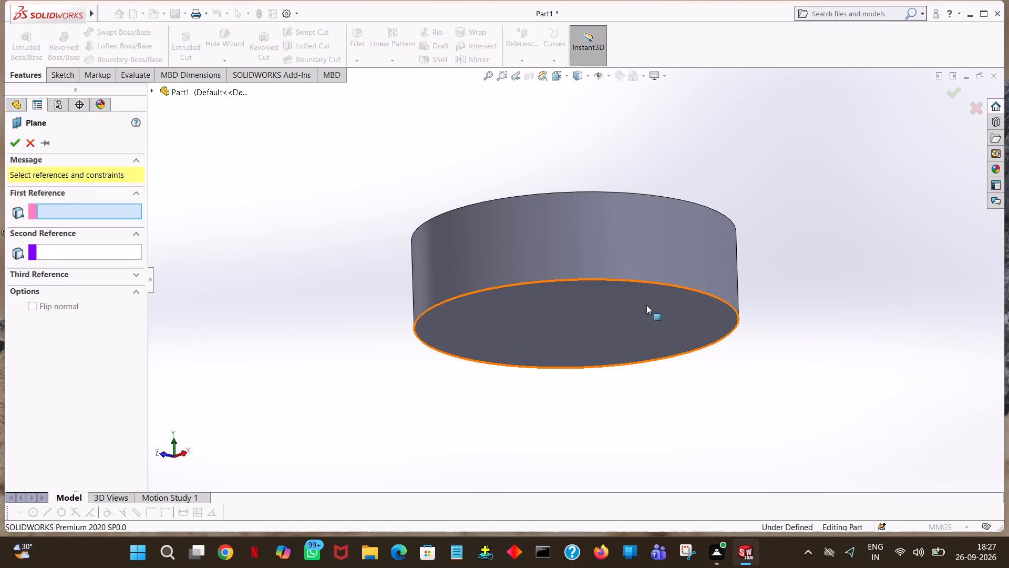
{"action": "left_click", "coordinate": [646, 305]}
{"action": "middle_click_drag", "start_coordinate": [778, 415], "coordinate": [770, 481]}
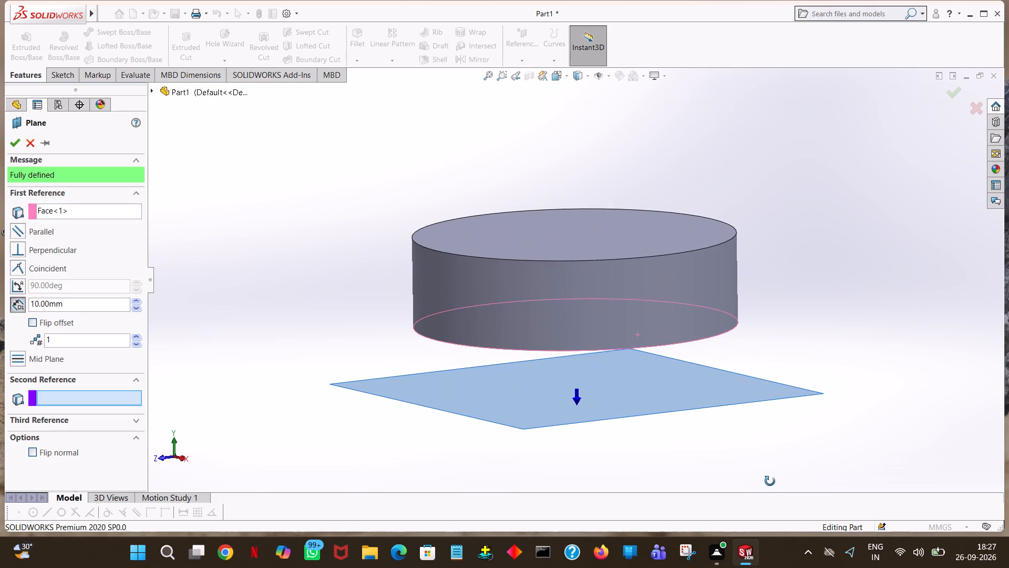
{"action": "middle_click_drag", "start_coordinate": [770, 481], "coordinate": [771, 481]}
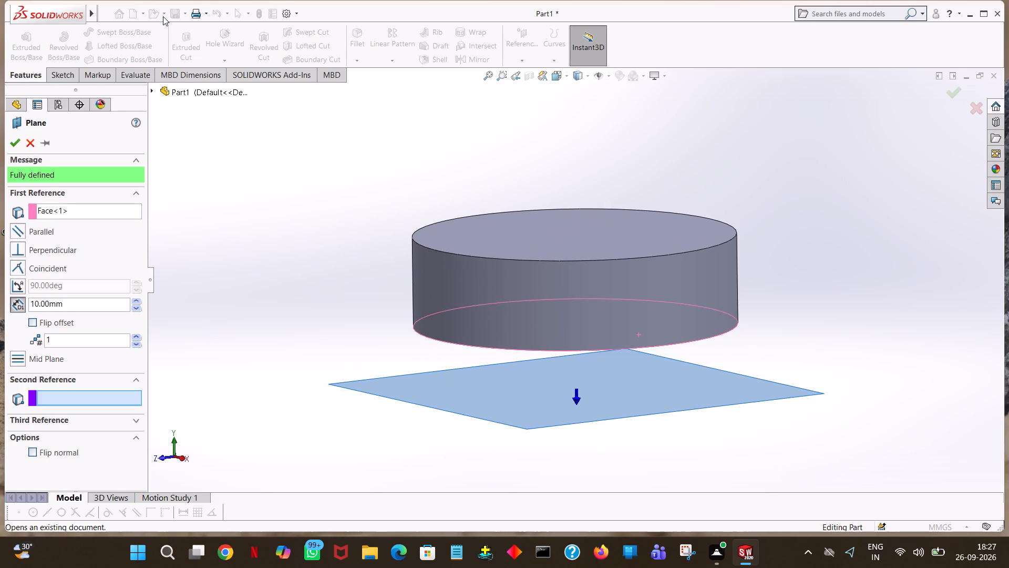
{"action": "type", "text": "23"}
{"action": "key", "text": "Return"}
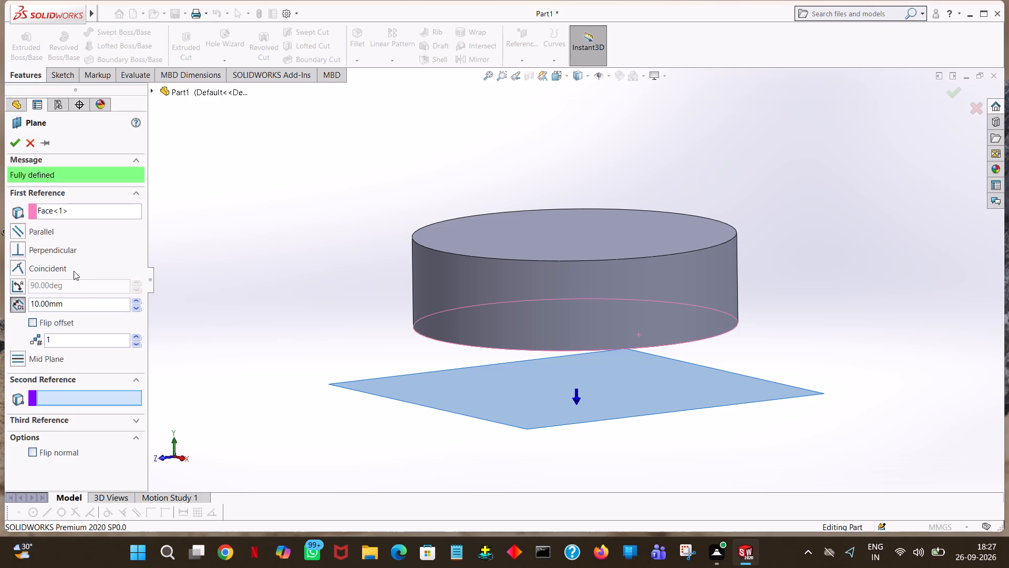
{"action": "double_click", "coordinate": [90, 302]}
{"action": "type", "text": "23"}
{"action": "key", "text": "Return"}
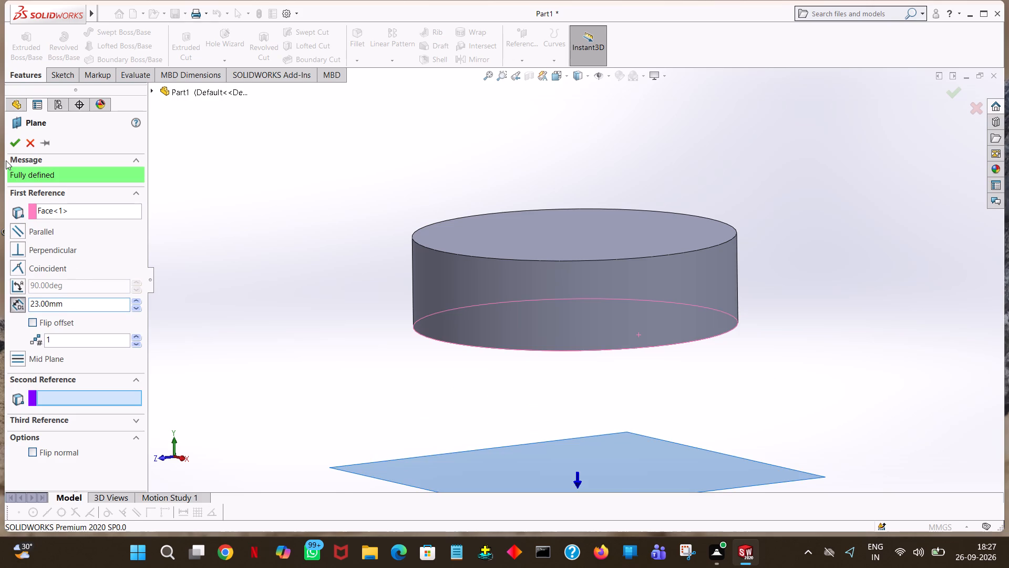
{"action": "left_click", "coordinate": [17, 145]}
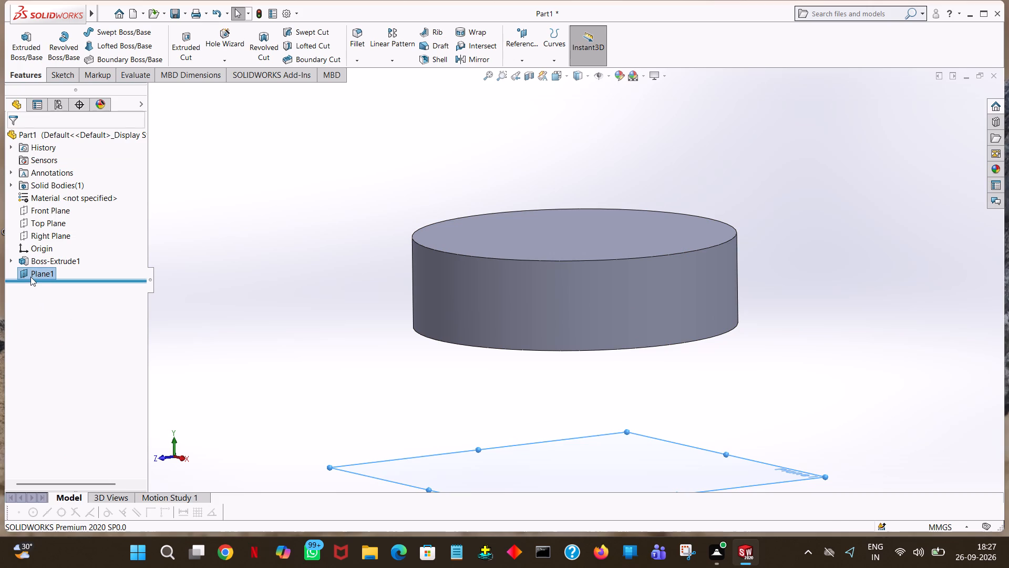
Start a sketch on the new offset plane and draw a 75 mm horizontal line from the origin toward negative X.
{"action": "left_click", "coordinate": [30, 277]}
{"action": "left_click", "coordinate": [34, 263]}
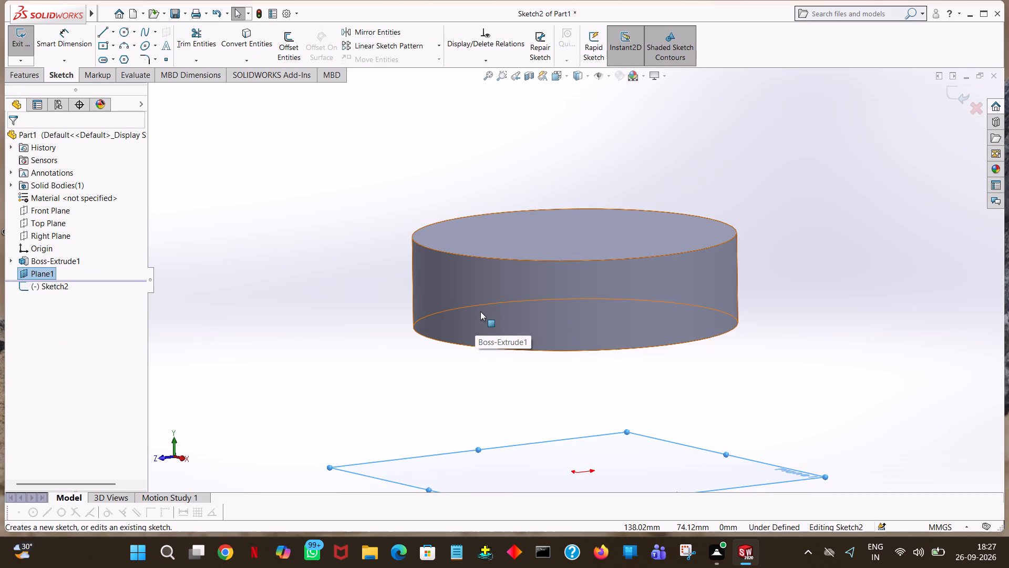
{"action": "key", "text": "space"}
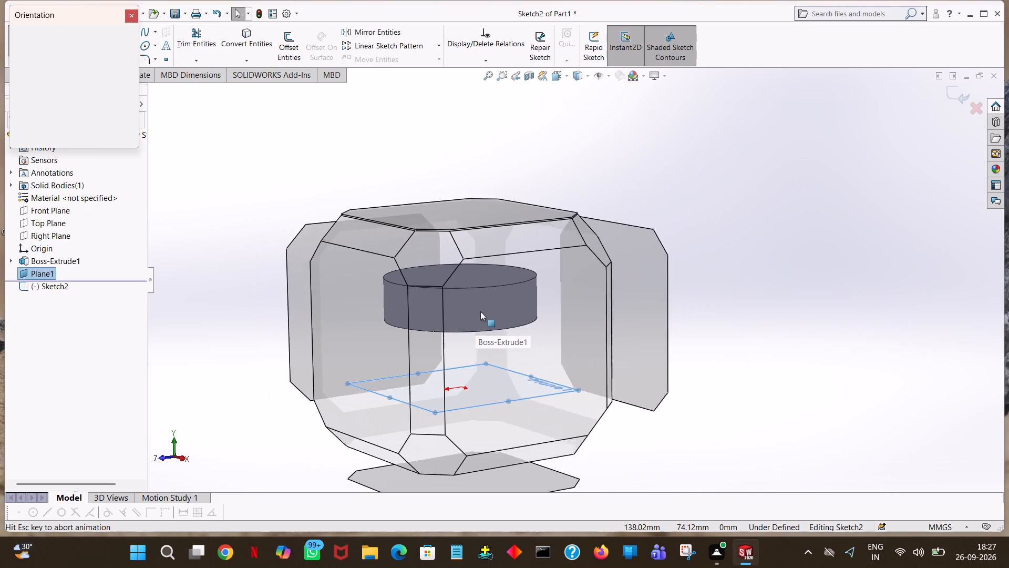
{"action": "left_click", "coordinate": [130, 83]}
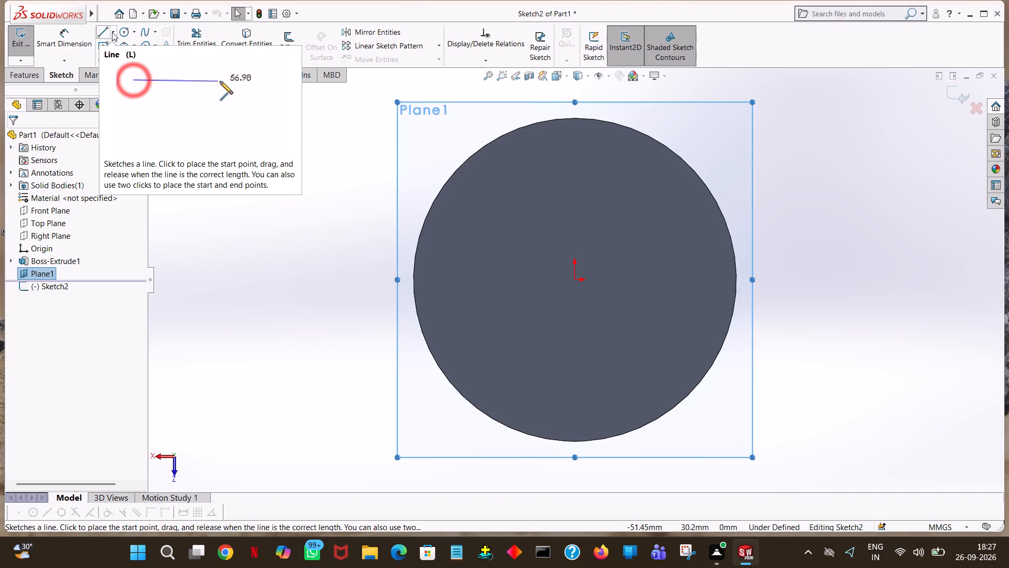
{"action": "left_click", "coordinate": [112, 32]}
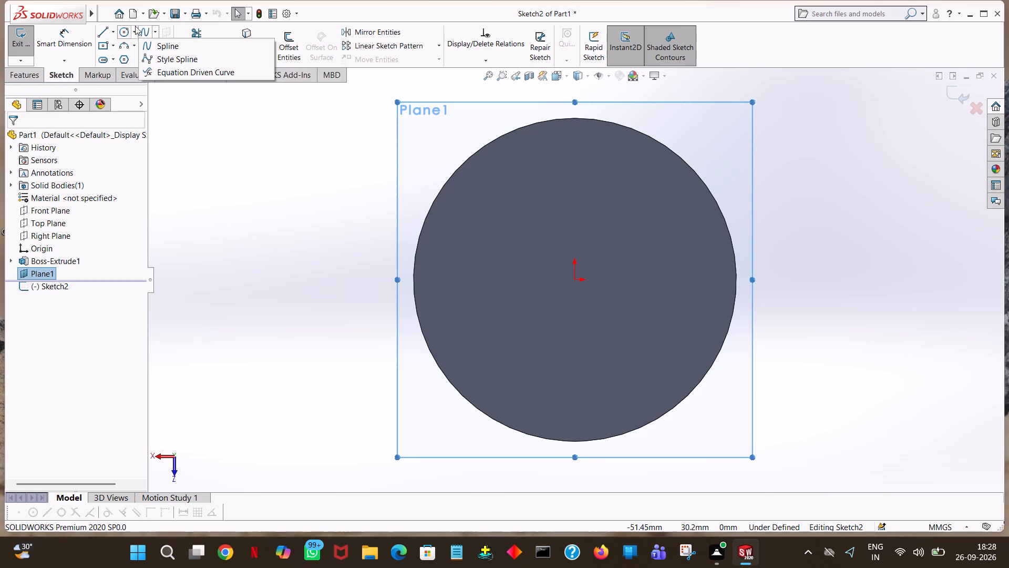
{"action": "left_click", "coordinate": [100, 26]}
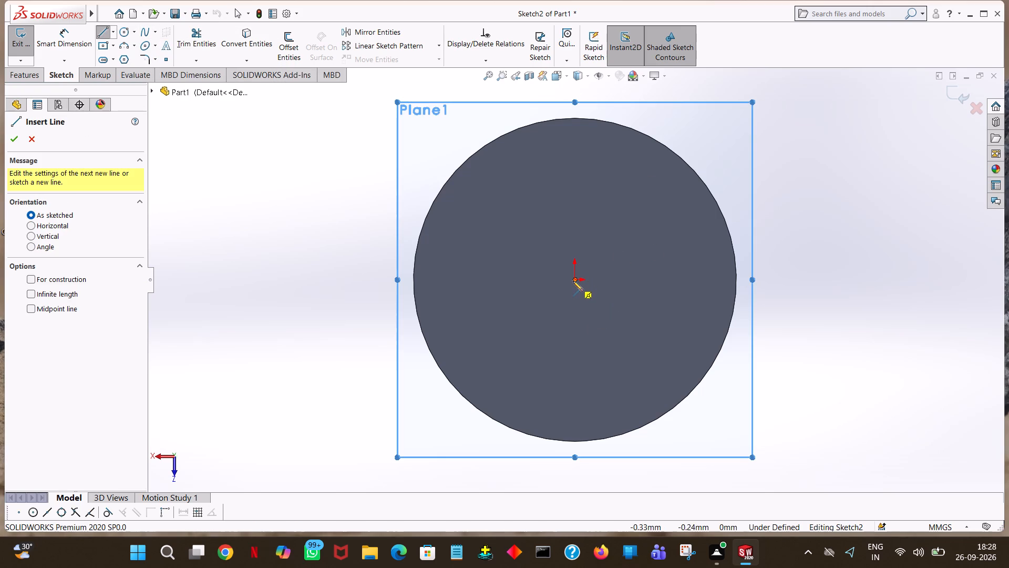
{"action": "left_click", "coordinate": [573, 279]}
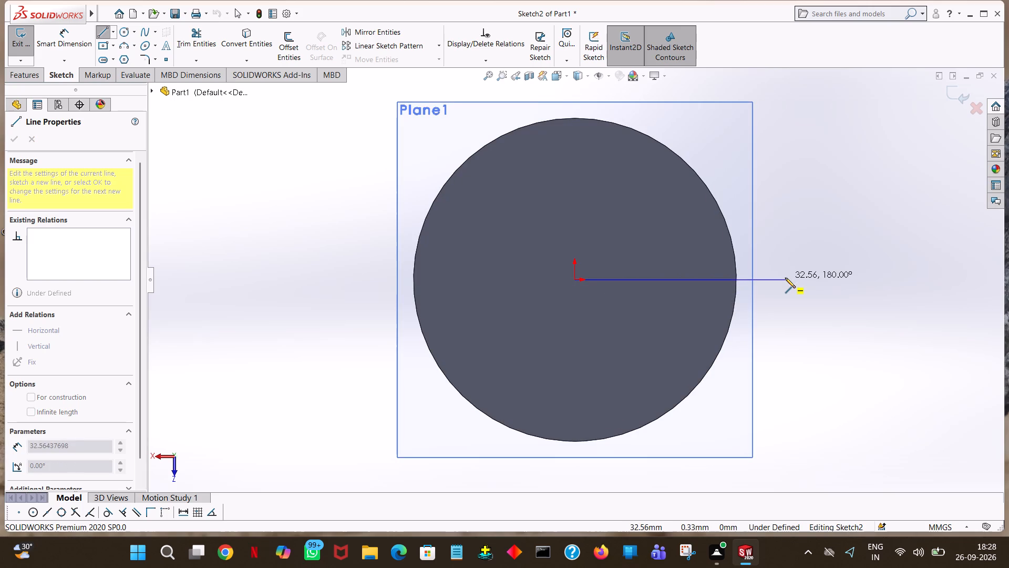
{"action": "left_click", "coordinate": [785, 278]}
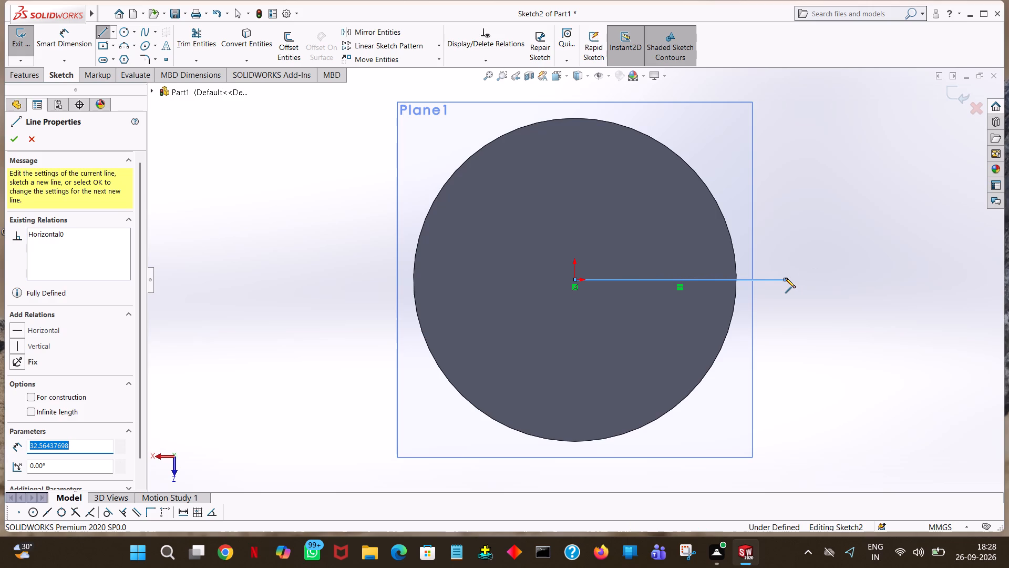
{"action": "type", "text": "75"}
{"action": "key", "text": "Return"}
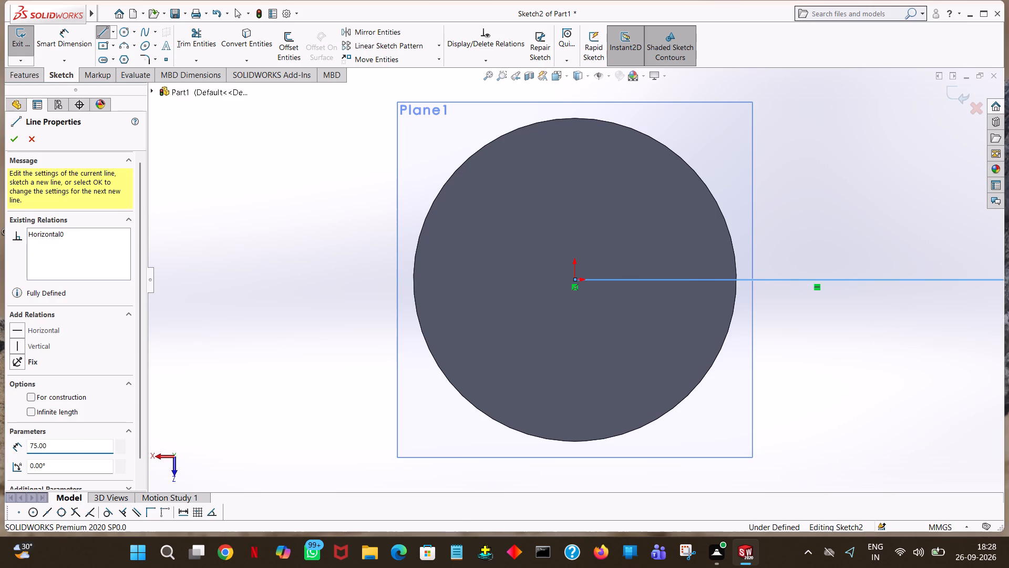
{"action": "left_click", "coordinate": [487, 76]}
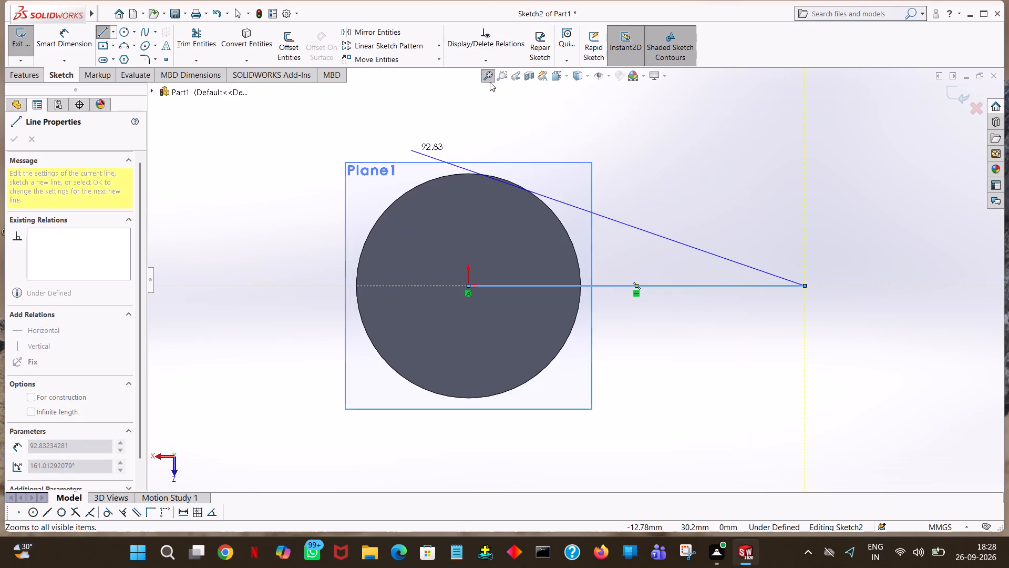
{"action": "right_click", "coordinate": [691, 182]}
{"action": "left_click", "coordinate": [728, 196]}
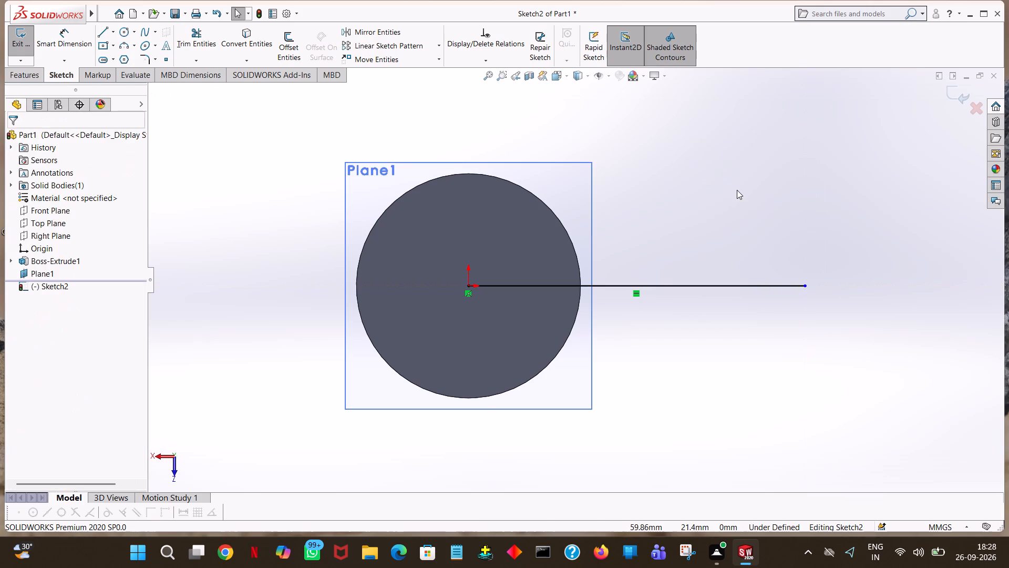
Undo the 75 mm line drawn toward negative X in the offset plane sketch.
{"action": "key", "text": "ctrl+7"}
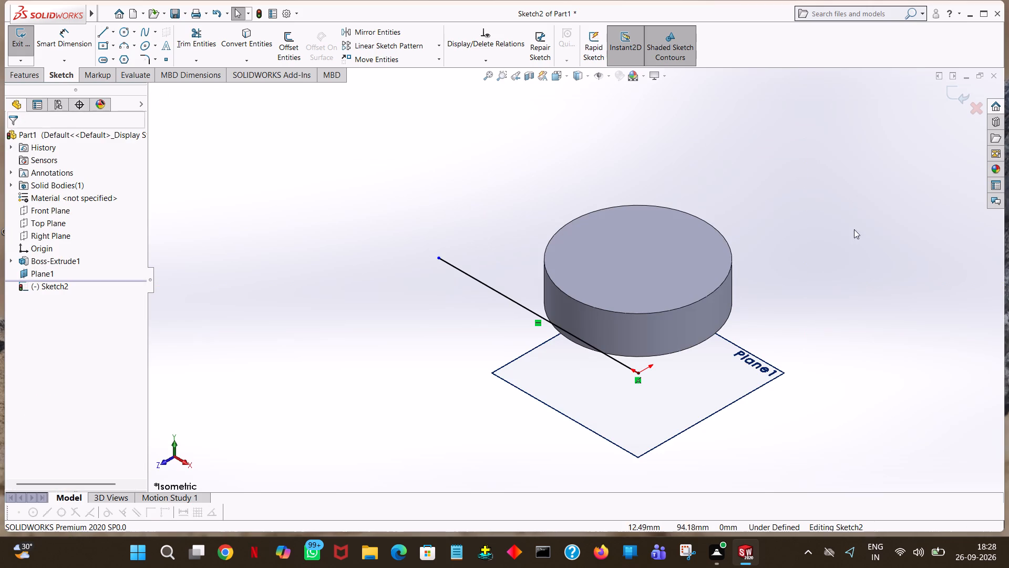
{"action": "middle_click_drag", "start_coordinate": [854, 250], "coordinate": [866, 230]}
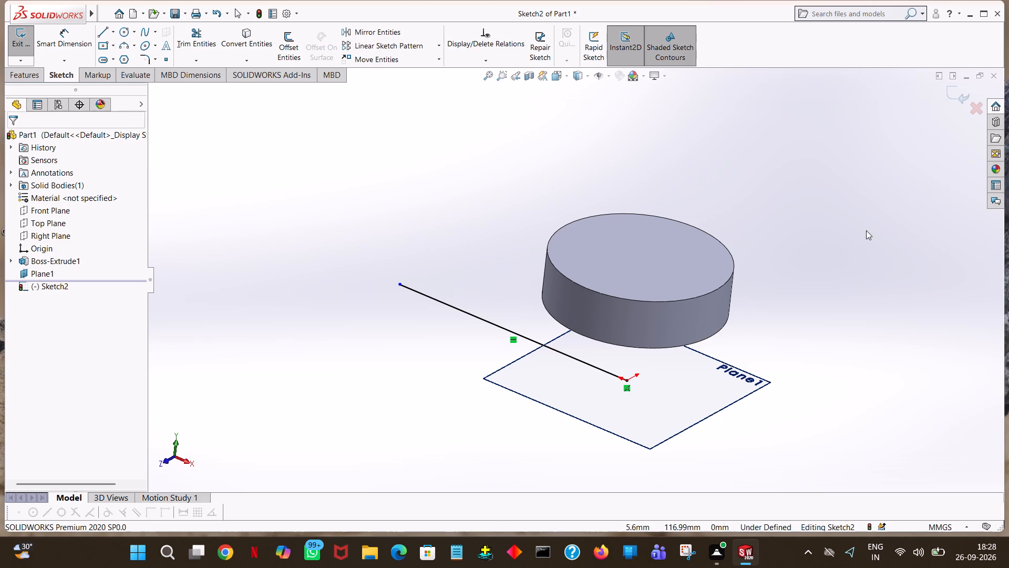
{"action": "middle_click_drag", "start_coordinate": [930, 237], "coordinate": [966, 242]}
{"action": "middle_click_drag", "start_coordinate": [966, 242], "coordinate": [761, 323]}
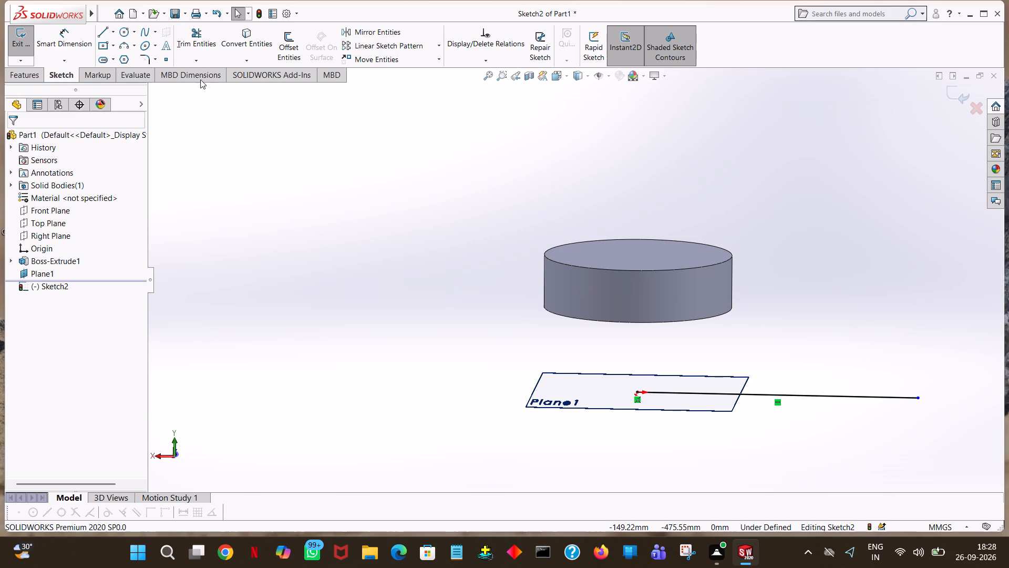
{"action": "left_click", "coordinate": [216, 15]}
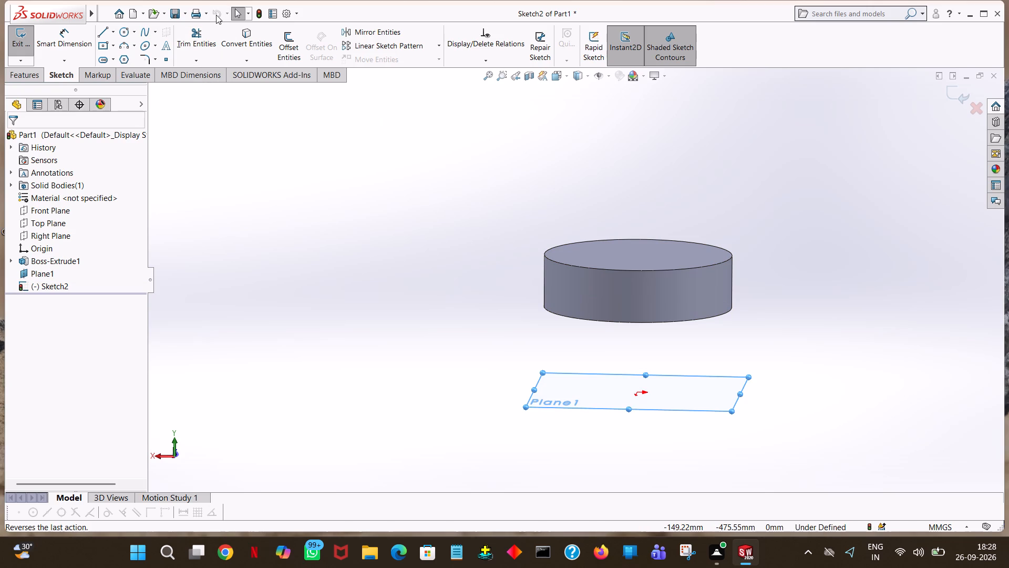
Draw a 75 mm horizontal line from the origin toward positive X in the offset plane sketch.
{"action": "key", "text": "space"}
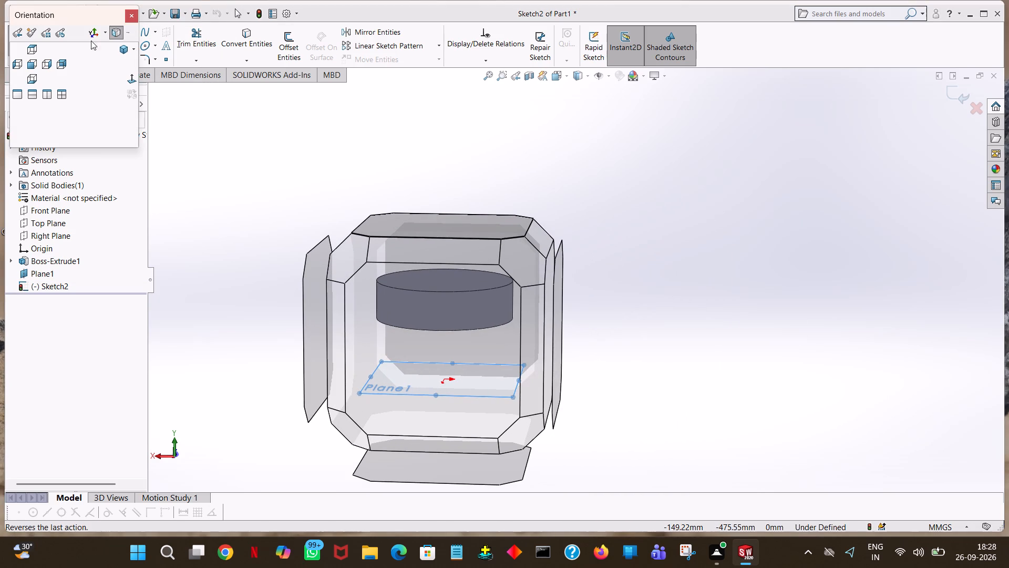
{"action": "left_click", "coordinate": [128, 74]}
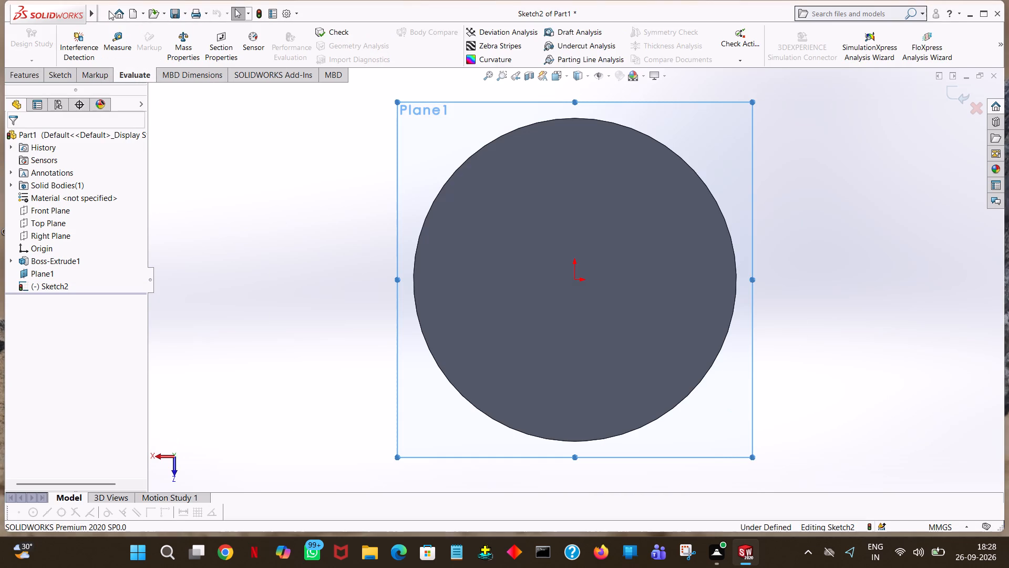
{"action": "left_click", "coordinate": [52, 74]}
{"action": "left_click", "coordinate": [103, 28]}
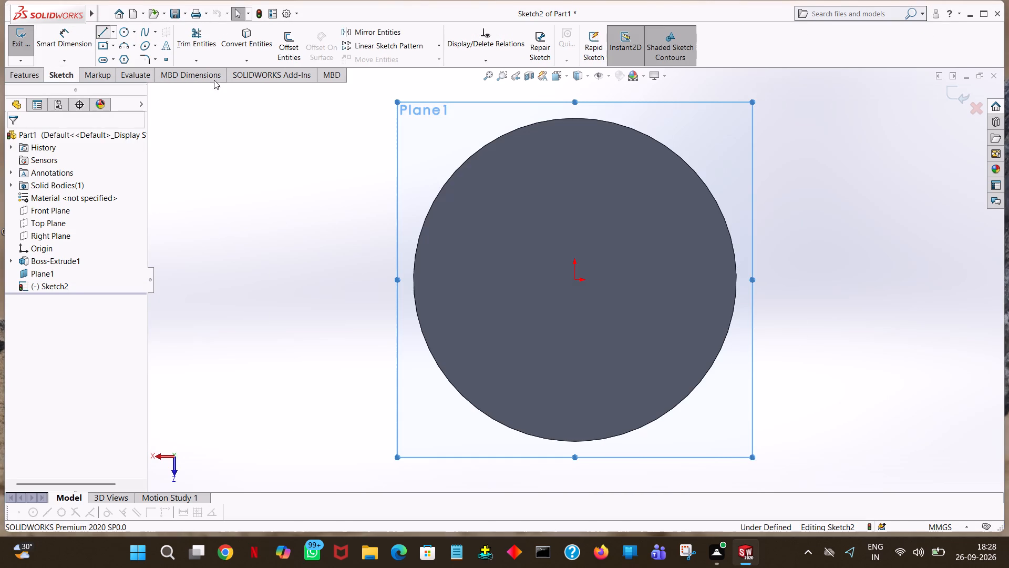
{"action": "left_click", "coordinate": [575, 280]}
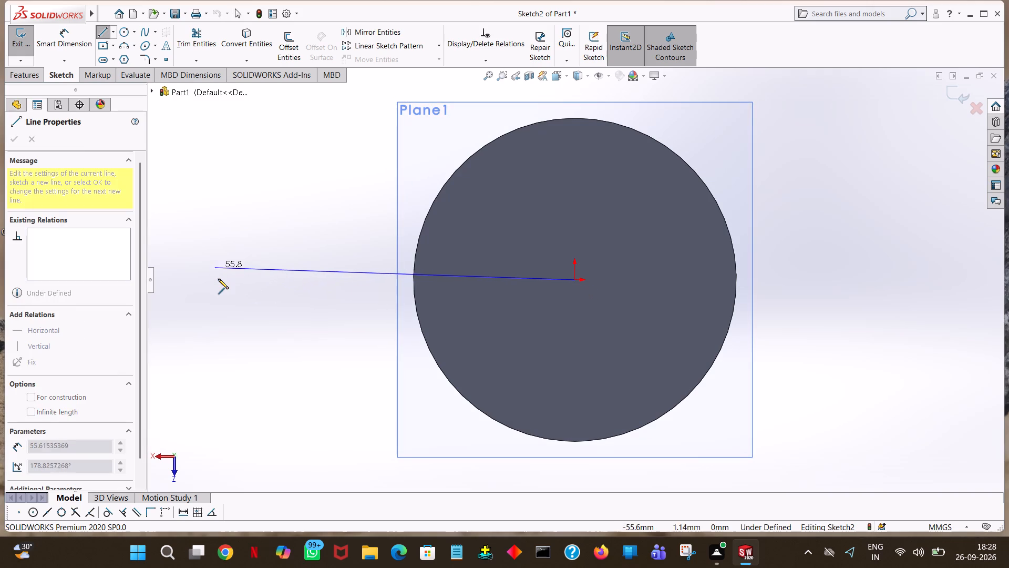
{"action": "left_click", "coordinate": [219, 283]}
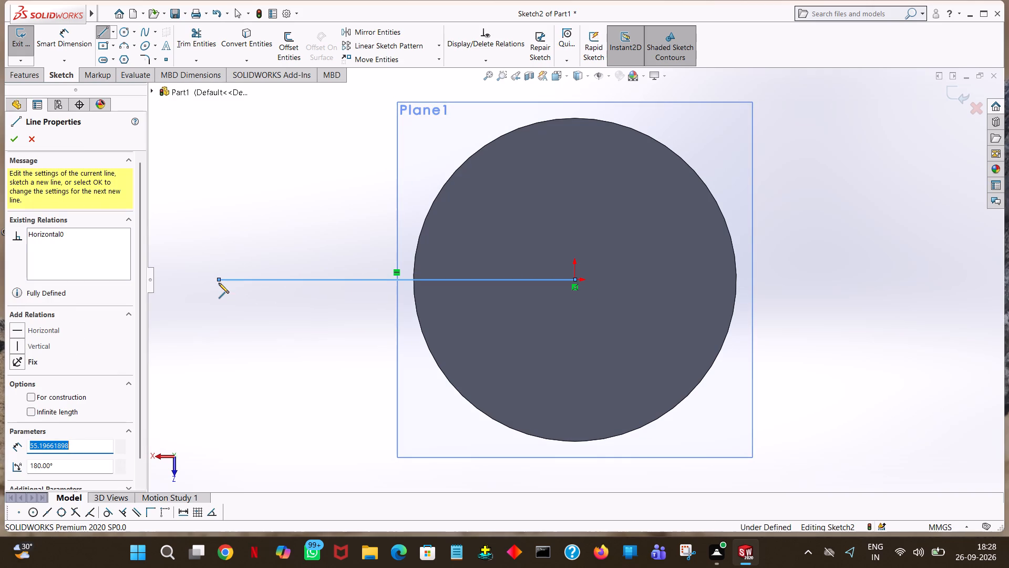
{"action": "type", "text": "75"}
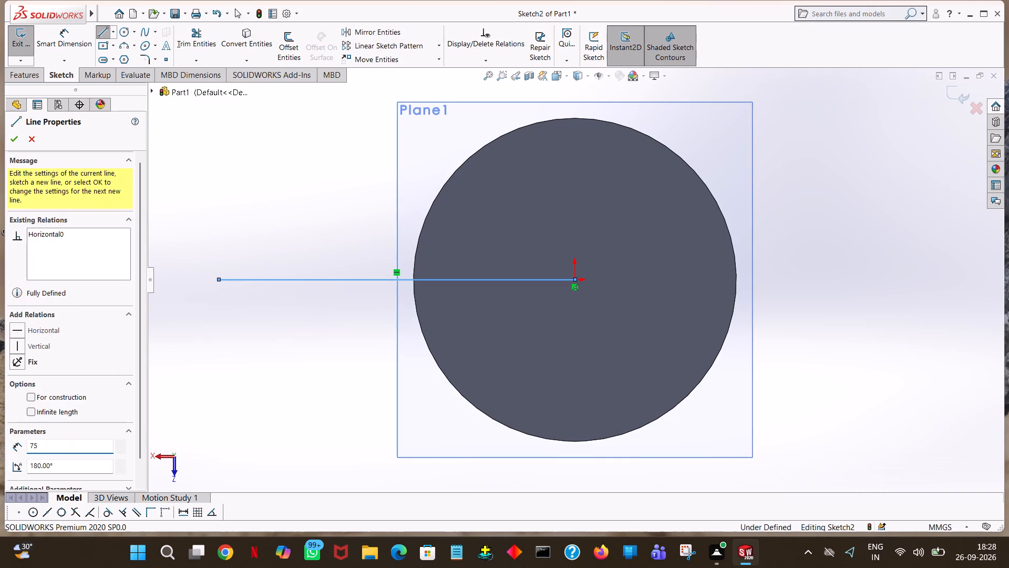
{"action": "key", "text": "Return"}
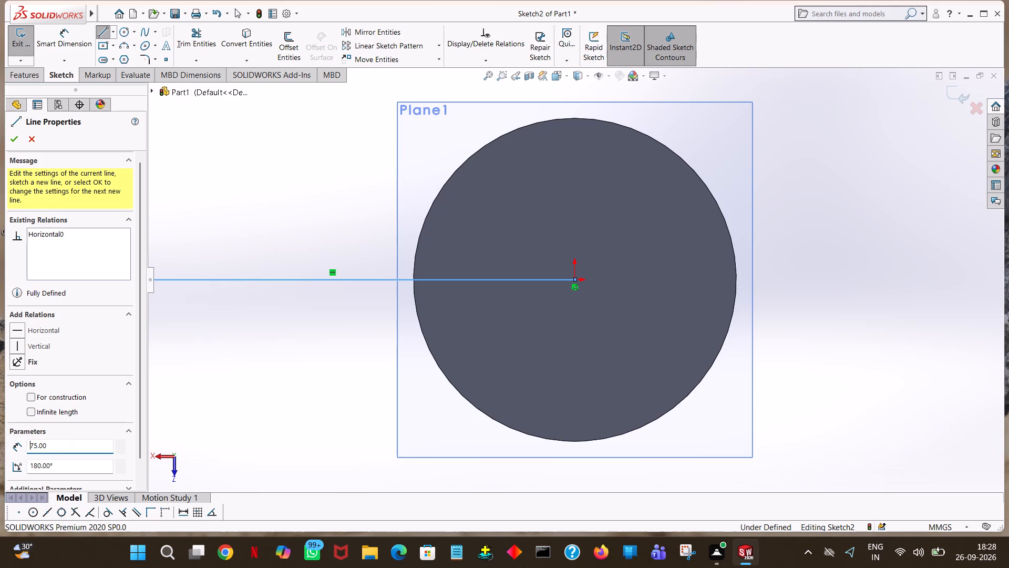
{"action": "right_click", "coordinate": [219, 283]}
{"action": "left_click", "coordinate": [260, 290]}
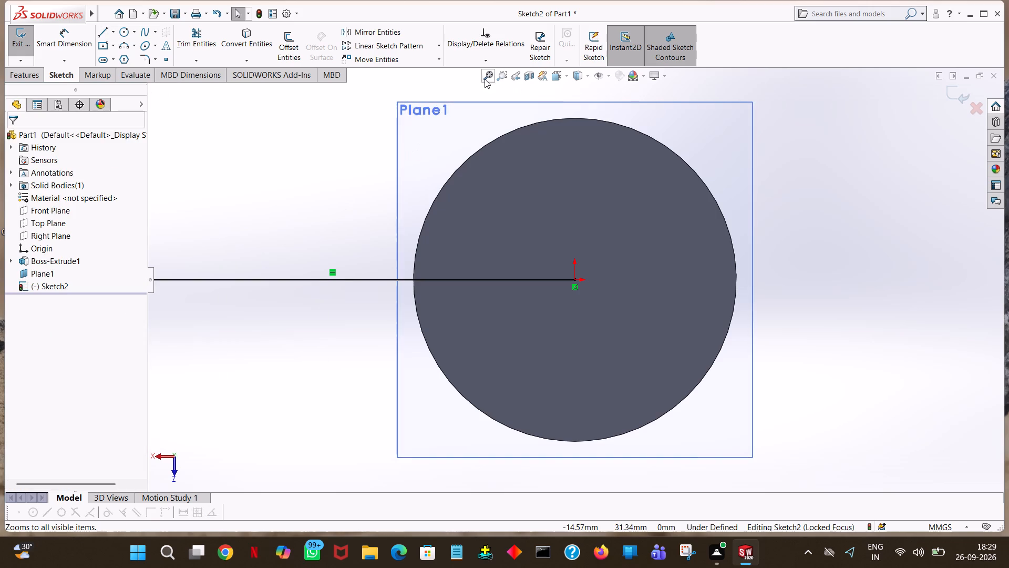
{"action": "left_click", "coordinate": [486, 79]}
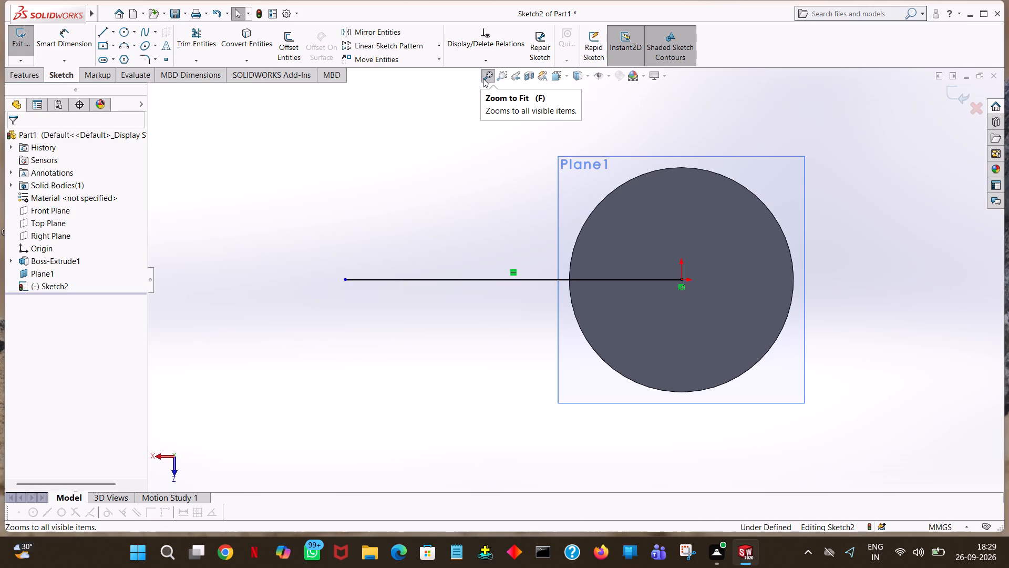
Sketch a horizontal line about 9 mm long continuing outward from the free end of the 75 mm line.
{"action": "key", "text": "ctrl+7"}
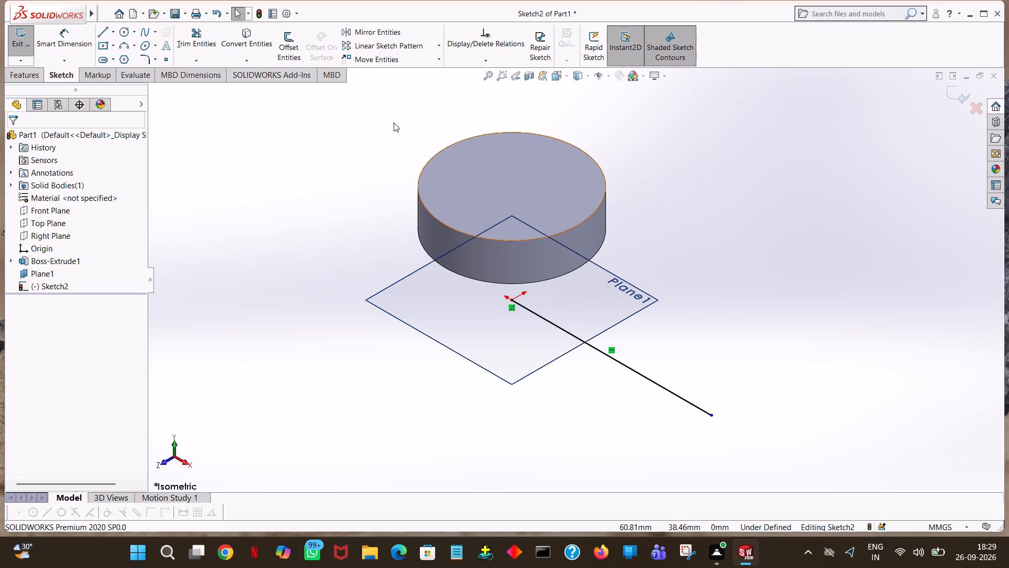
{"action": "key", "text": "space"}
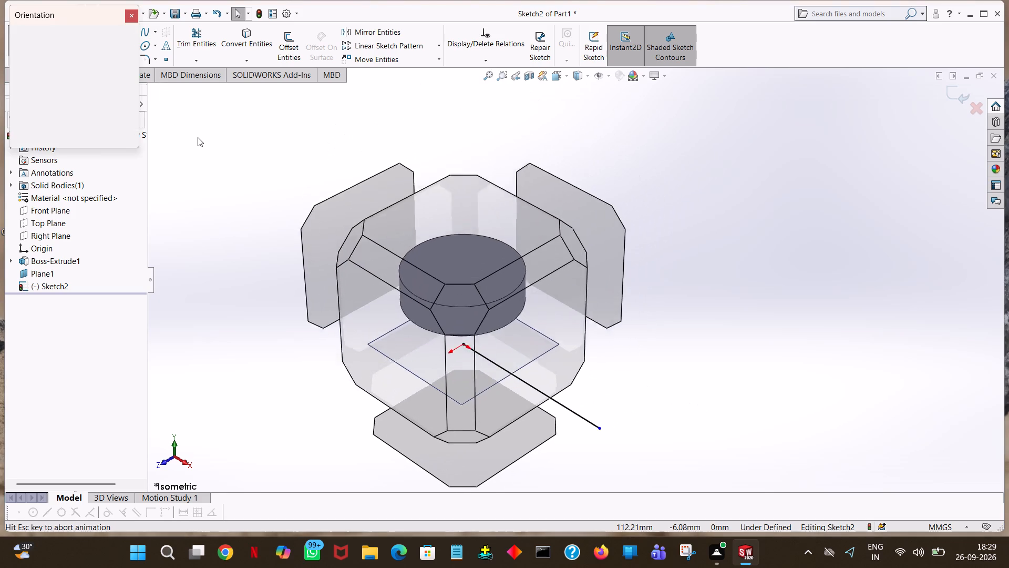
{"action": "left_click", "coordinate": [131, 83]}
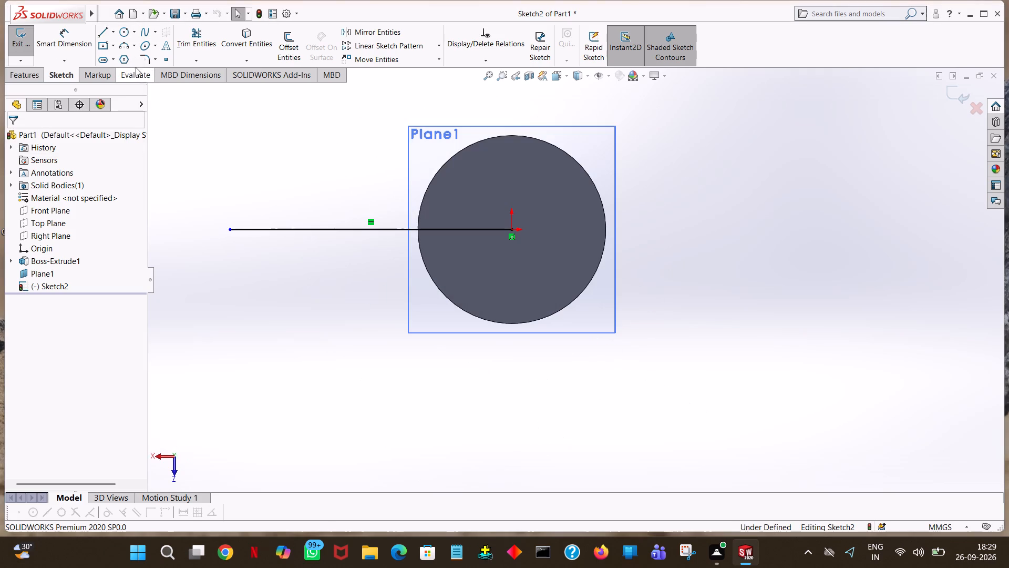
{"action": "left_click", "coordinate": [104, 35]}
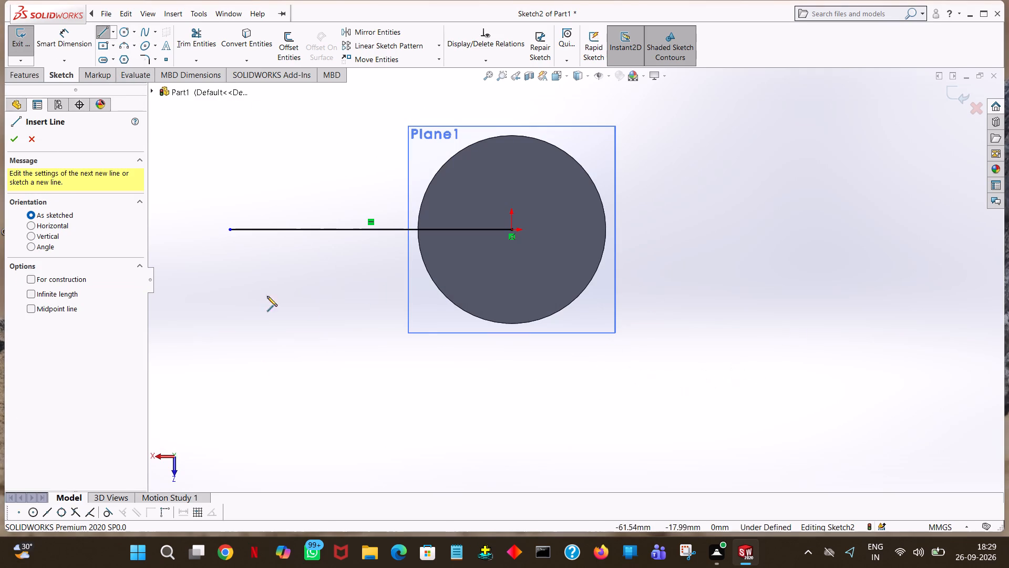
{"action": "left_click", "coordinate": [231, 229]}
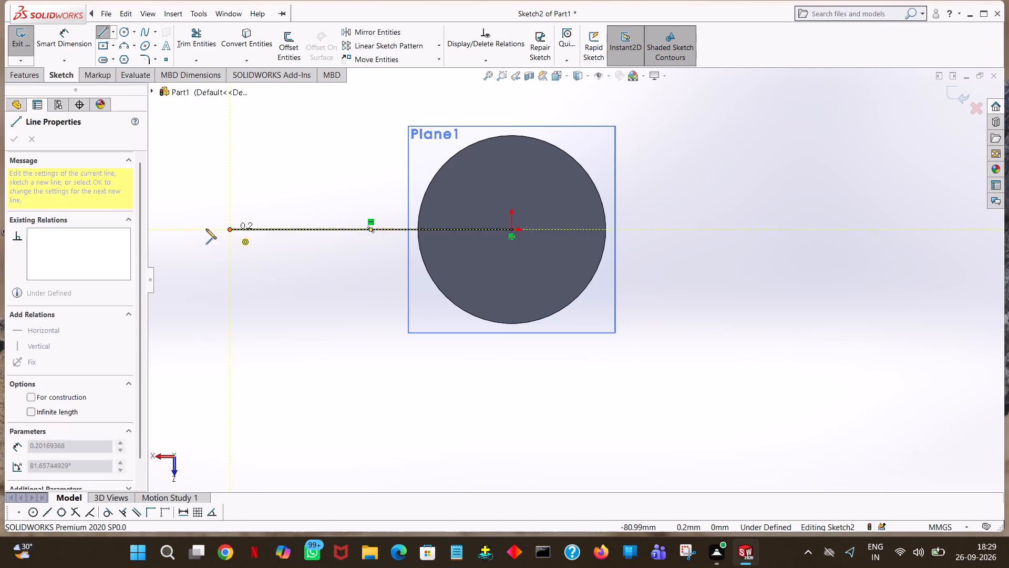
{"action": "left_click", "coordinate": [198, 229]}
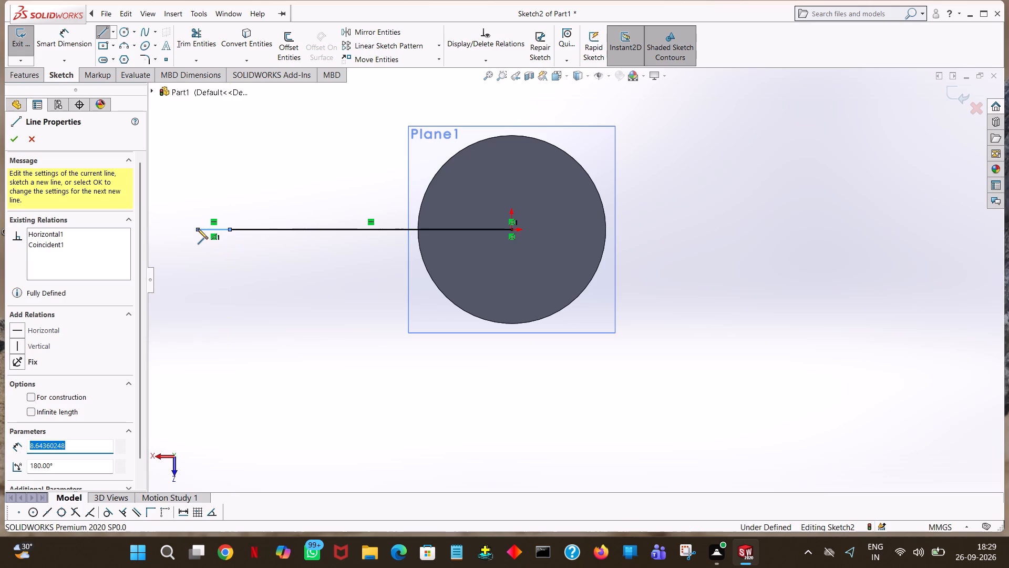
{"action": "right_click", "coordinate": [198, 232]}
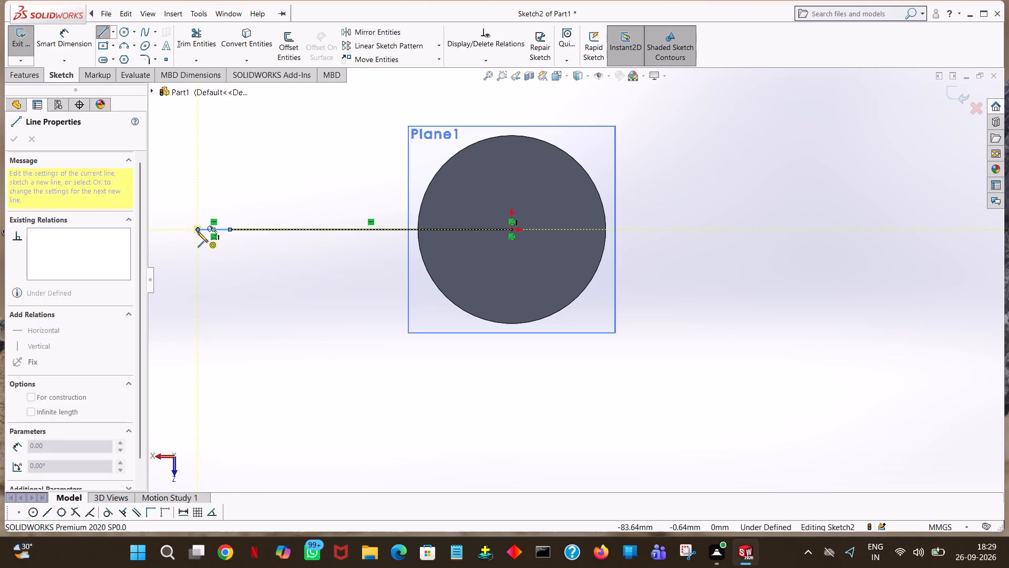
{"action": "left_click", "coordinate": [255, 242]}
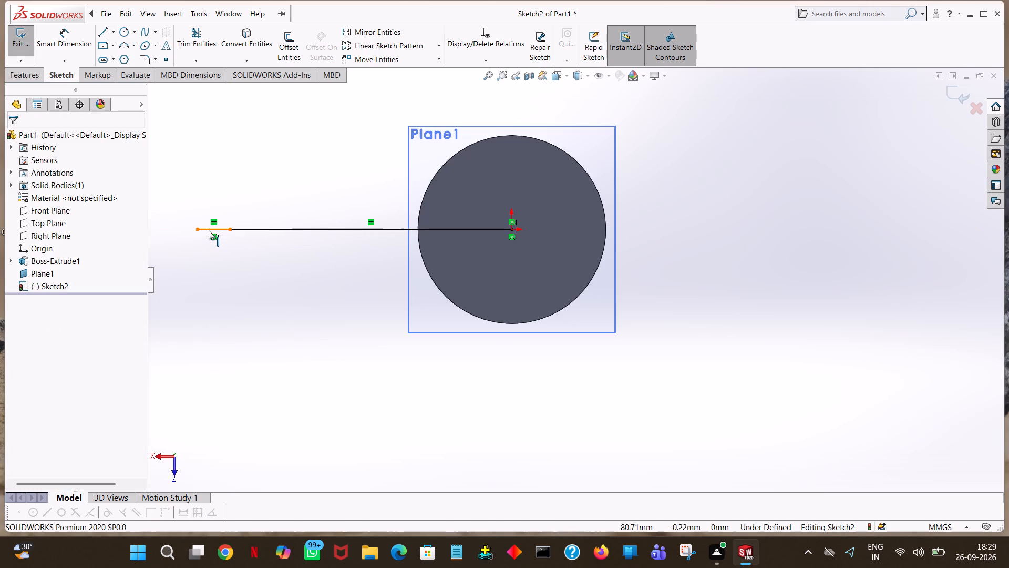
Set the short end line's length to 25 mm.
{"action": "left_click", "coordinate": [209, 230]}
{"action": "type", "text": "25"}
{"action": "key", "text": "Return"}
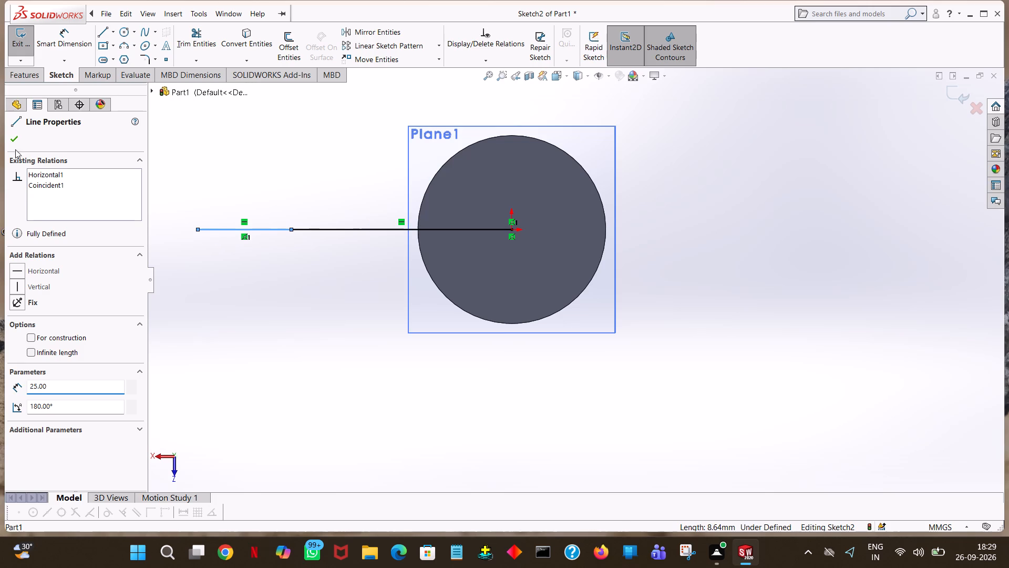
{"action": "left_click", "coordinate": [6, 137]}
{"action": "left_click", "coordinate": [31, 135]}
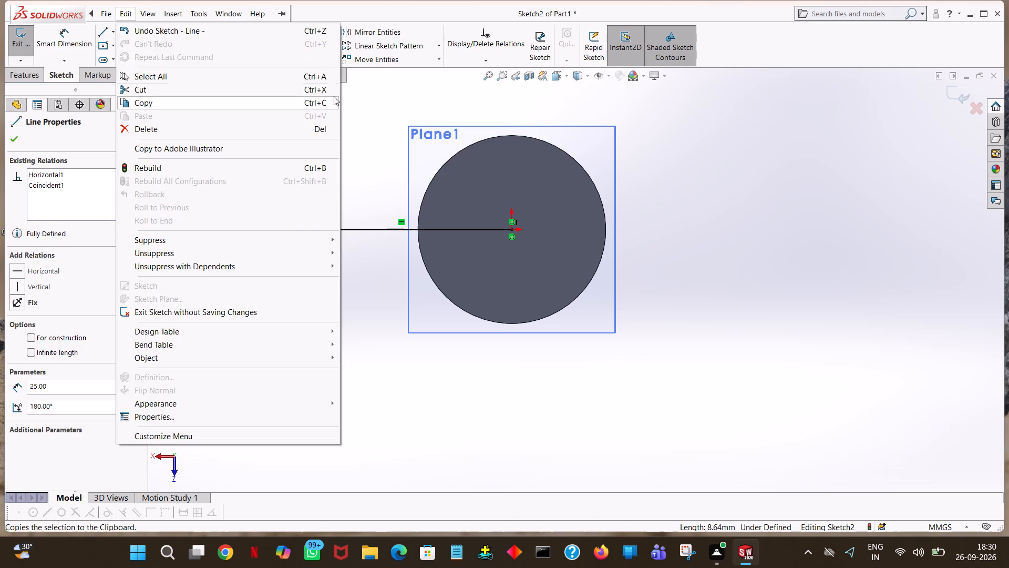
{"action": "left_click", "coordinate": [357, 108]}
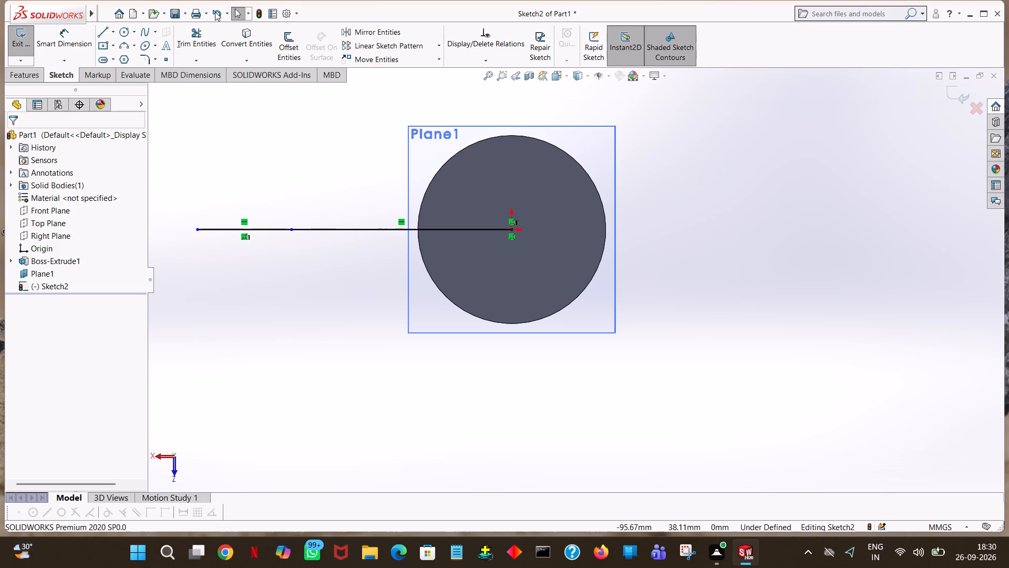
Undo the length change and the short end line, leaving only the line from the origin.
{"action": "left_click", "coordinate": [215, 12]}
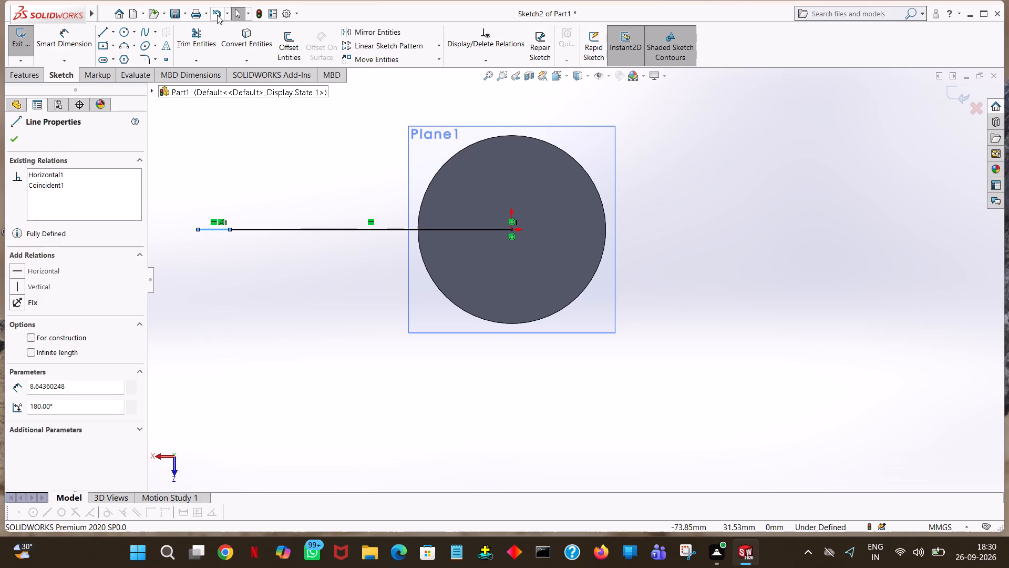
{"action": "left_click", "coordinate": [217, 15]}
Set the length of the horizontal line from the origin to 100 mm.
{"action": "left_click", "coordinate": [268, 229]}
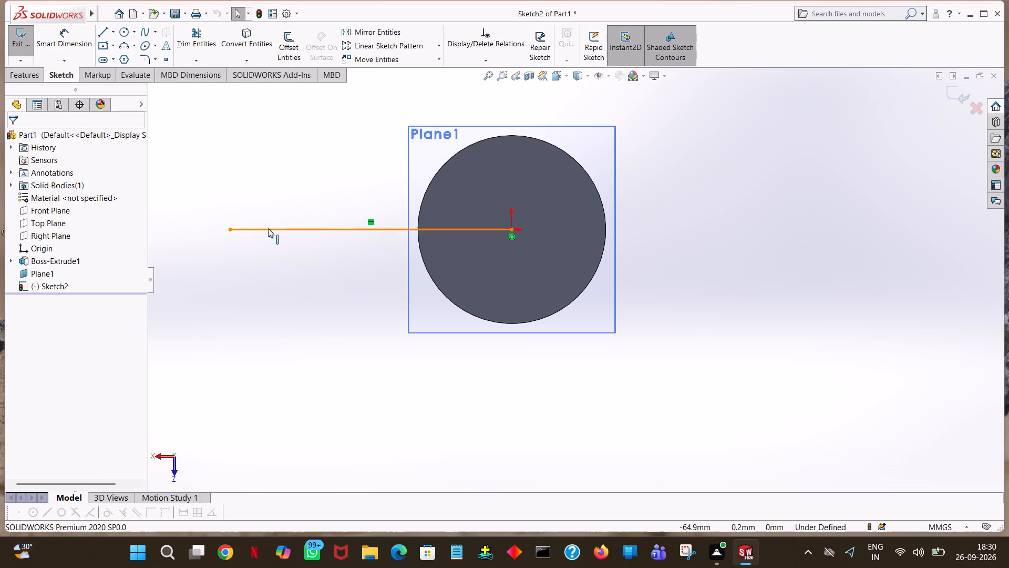
{"action": "key", "text": "1"}
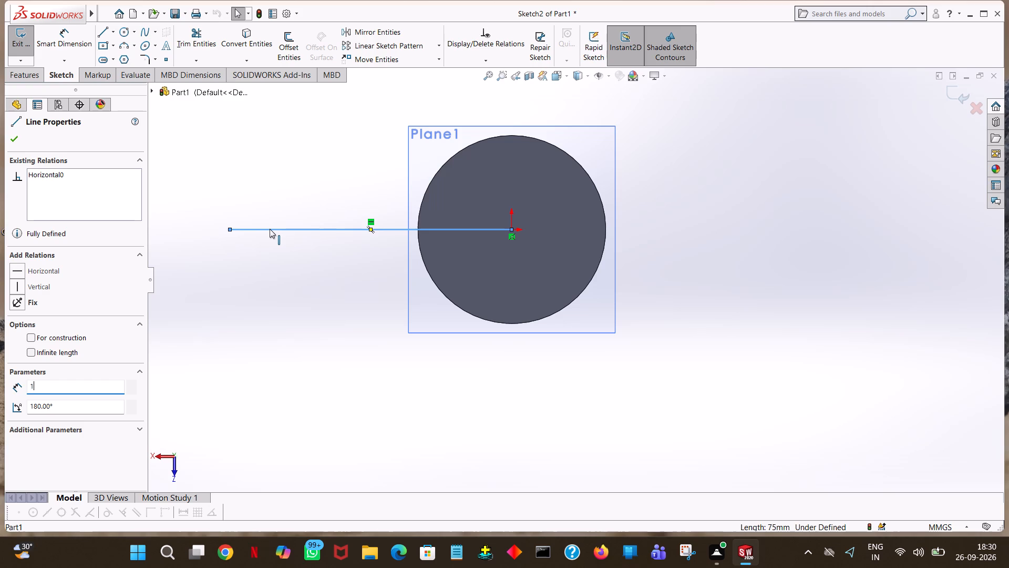
{"action": "type", "text": "00"}
{"action": "key", "text": "Return"}
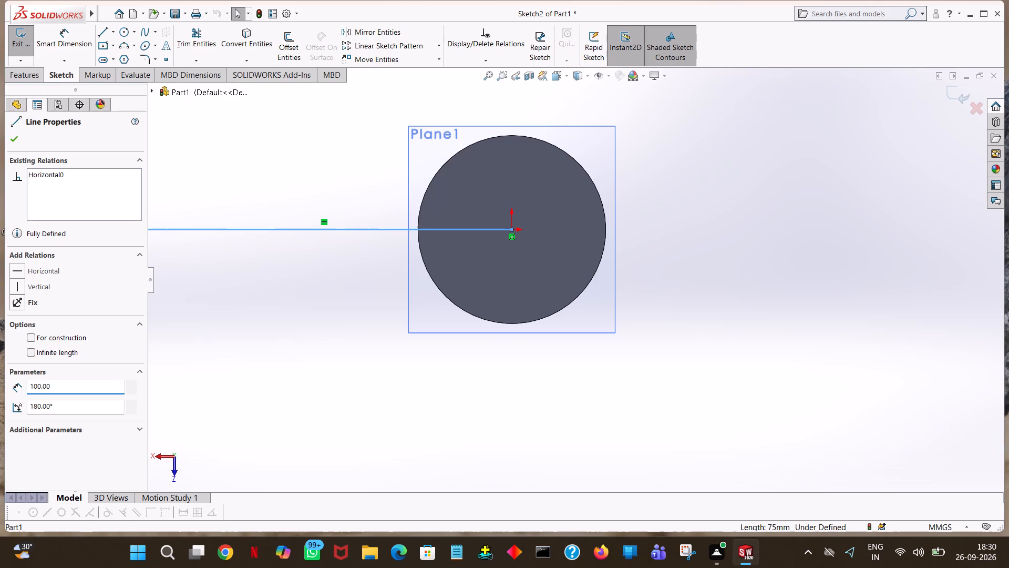
{"action": "right_click", "coordinate": [270, 229]}
{"action": "left_click", "coordinate": [247, 141]}
{"action": "right_click", "coordinate": [247, 141]}
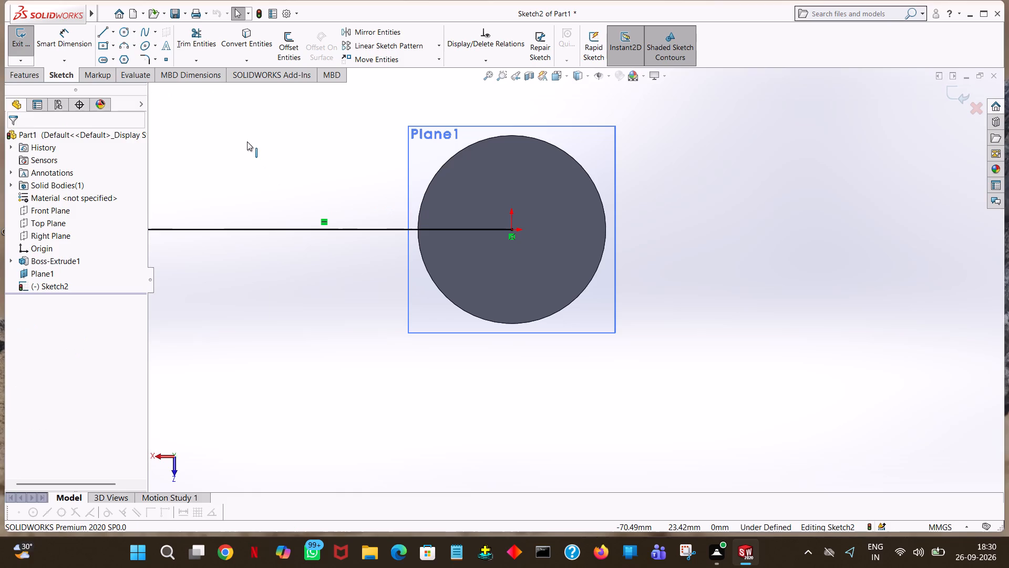
{"action": "left_click", "coordinate": [223, 128]}
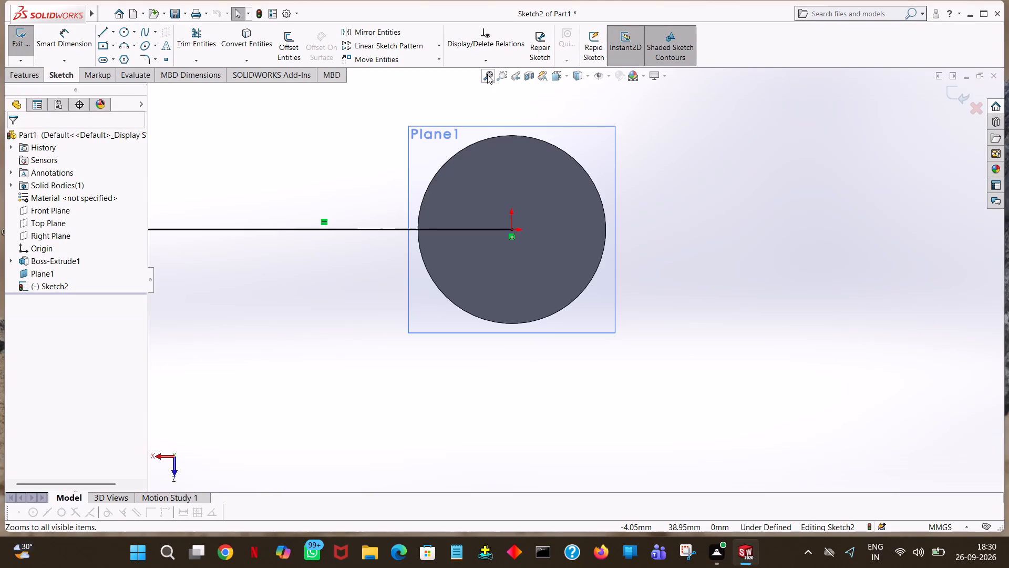
{"action": "left_click", "coordinate": [487, 75]}
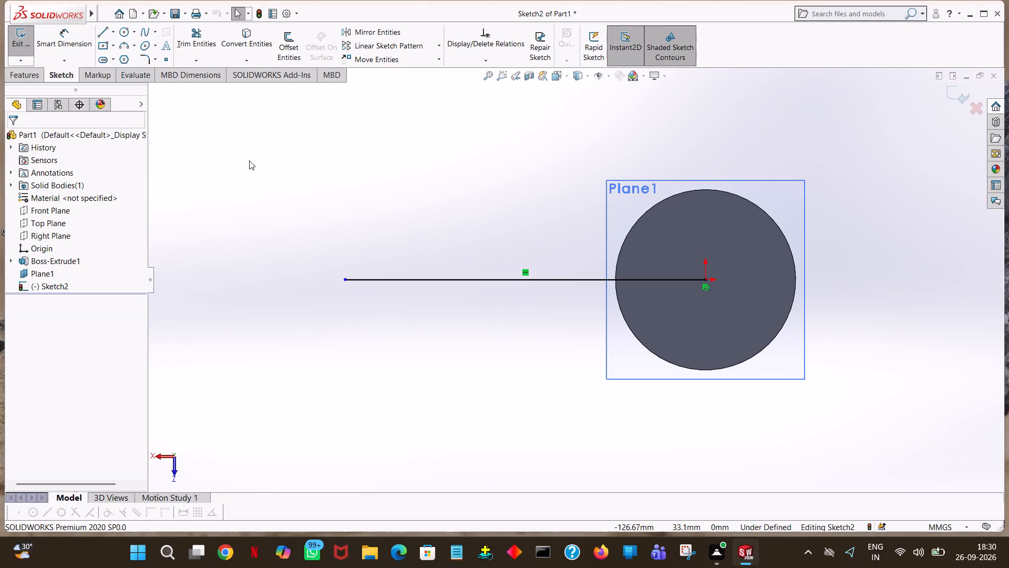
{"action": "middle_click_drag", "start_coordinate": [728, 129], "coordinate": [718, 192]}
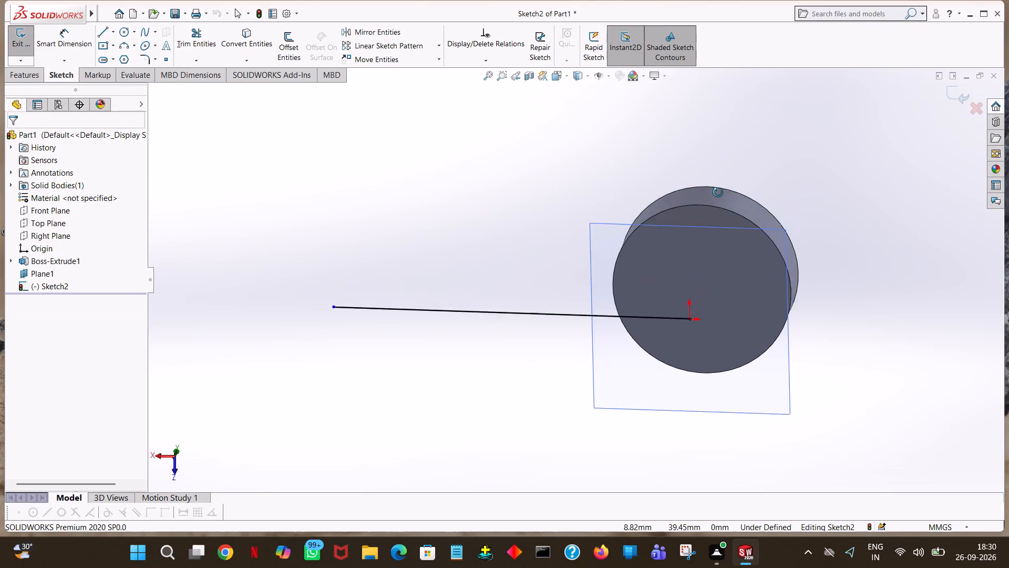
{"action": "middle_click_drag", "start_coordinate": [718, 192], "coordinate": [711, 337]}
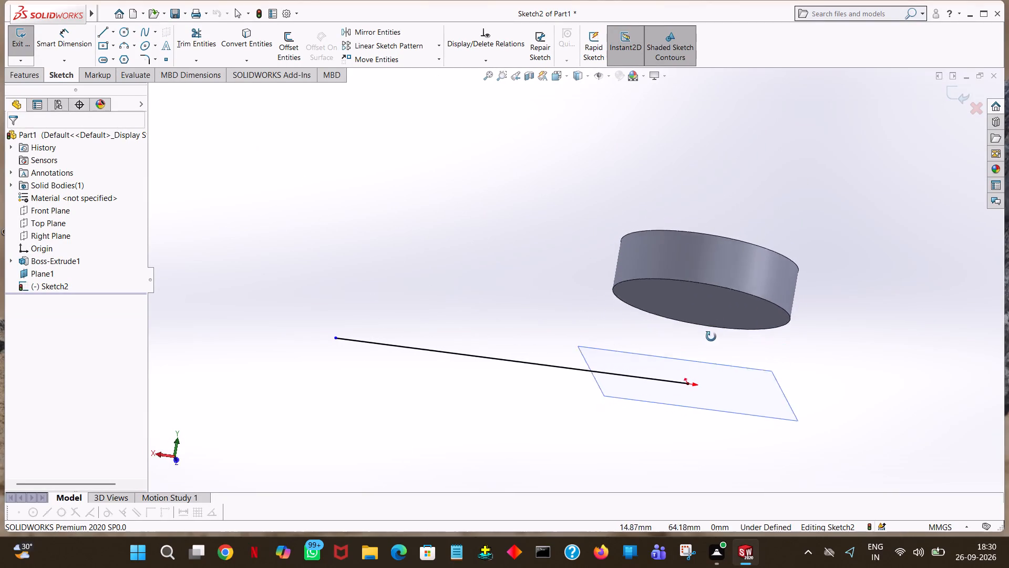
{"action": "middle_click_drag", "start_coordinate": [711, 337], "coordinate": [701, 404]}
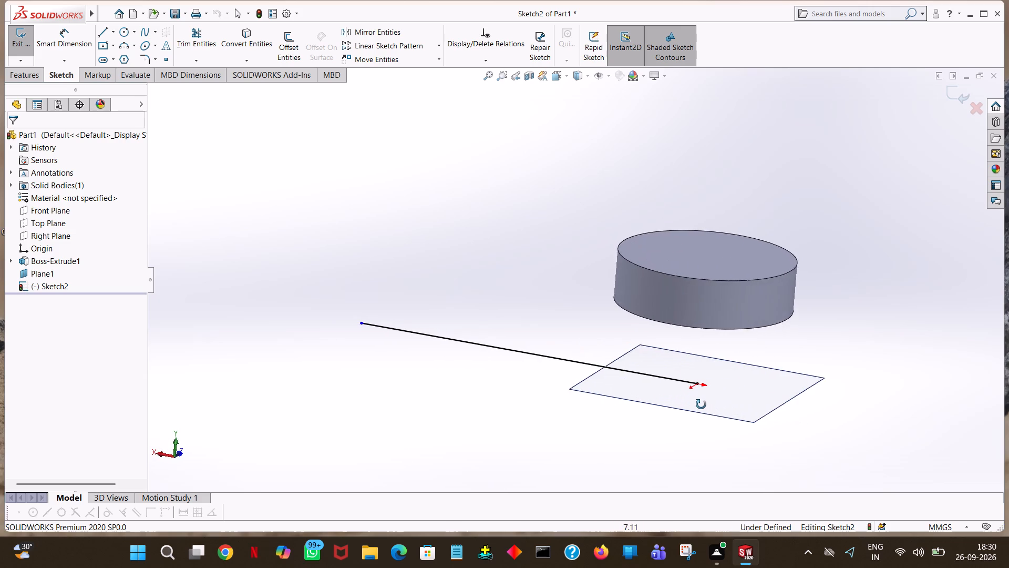
Sketch a circle of 12 mm radius centred on the free end of the 100 mm line.
{"action": "middle_click_drag", "start_coordinate": [701, 404], "coordinate": [902, 515]}
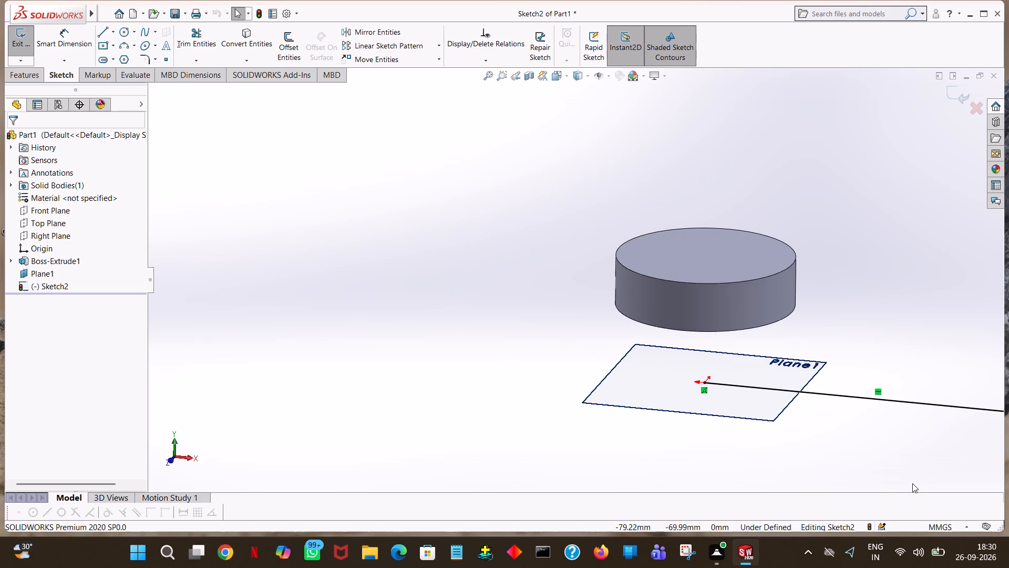
{"action": "key", "text": "ctrl+7"}
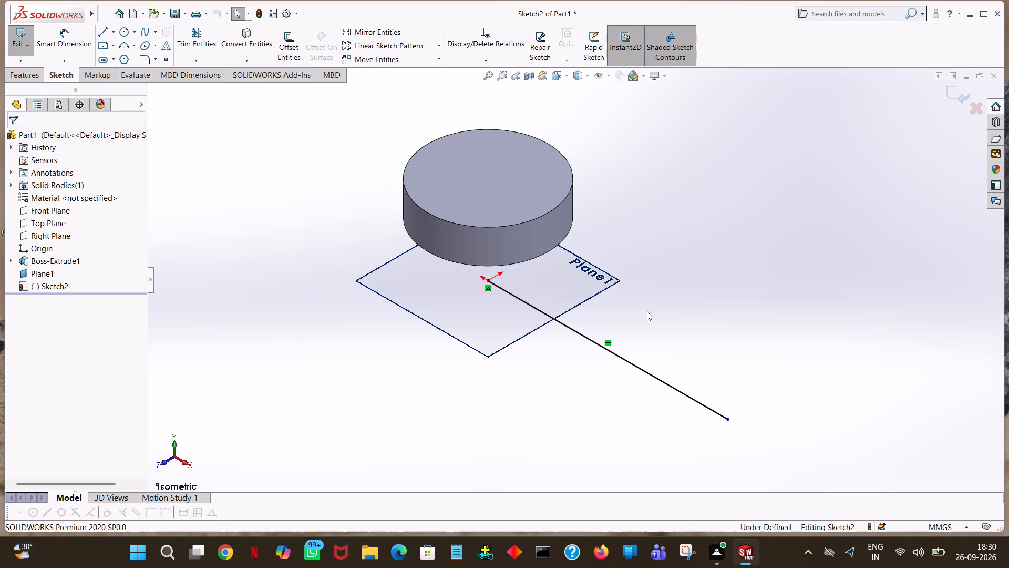
{"action": "key", "text": "space"}
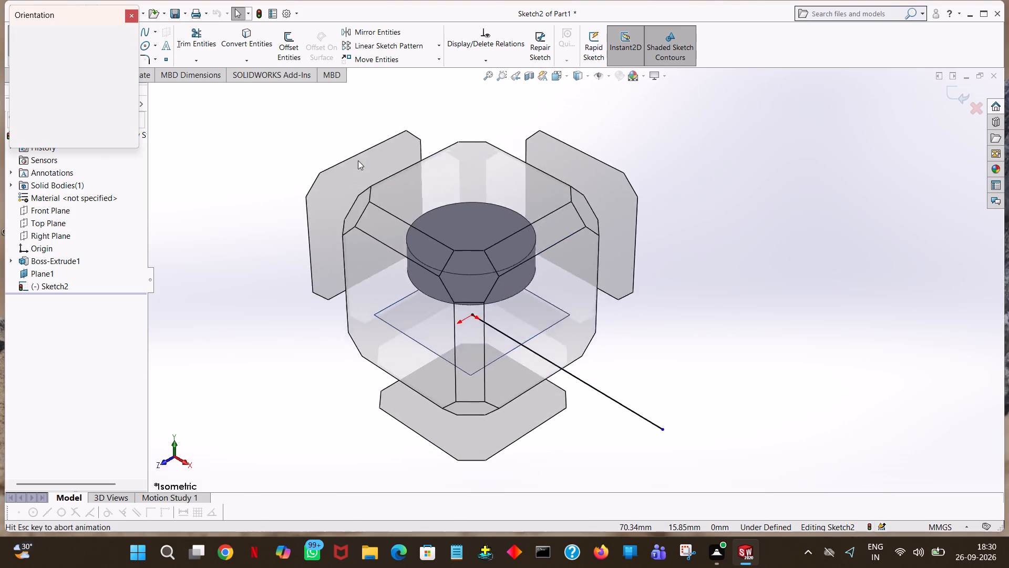
{"action": "left_click", "coordinate": [125, 77]}
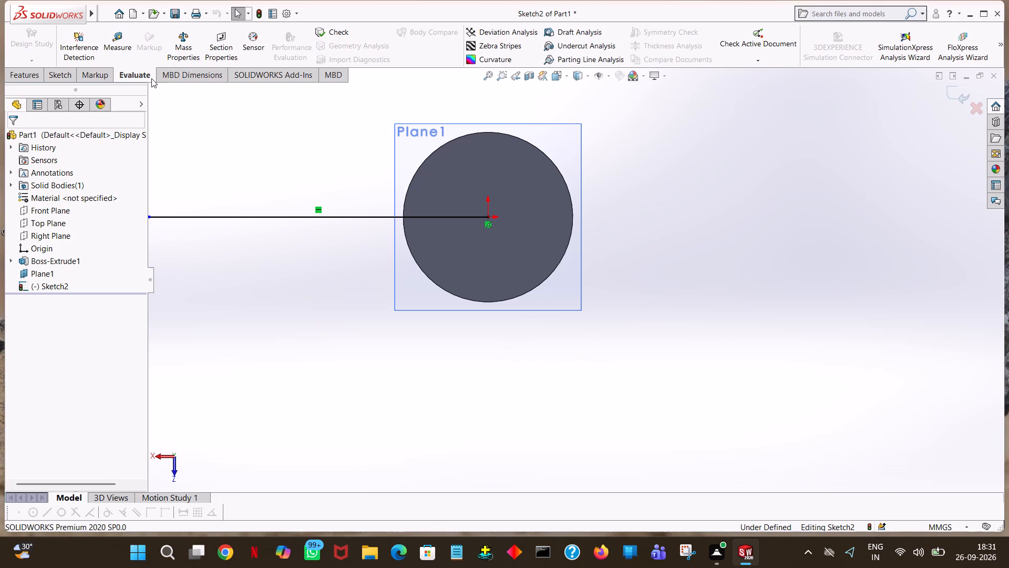
{"action": "left_click", "coordinate": [899, 562]}
{"action": "left_click", "coordinate": [697, 188]}
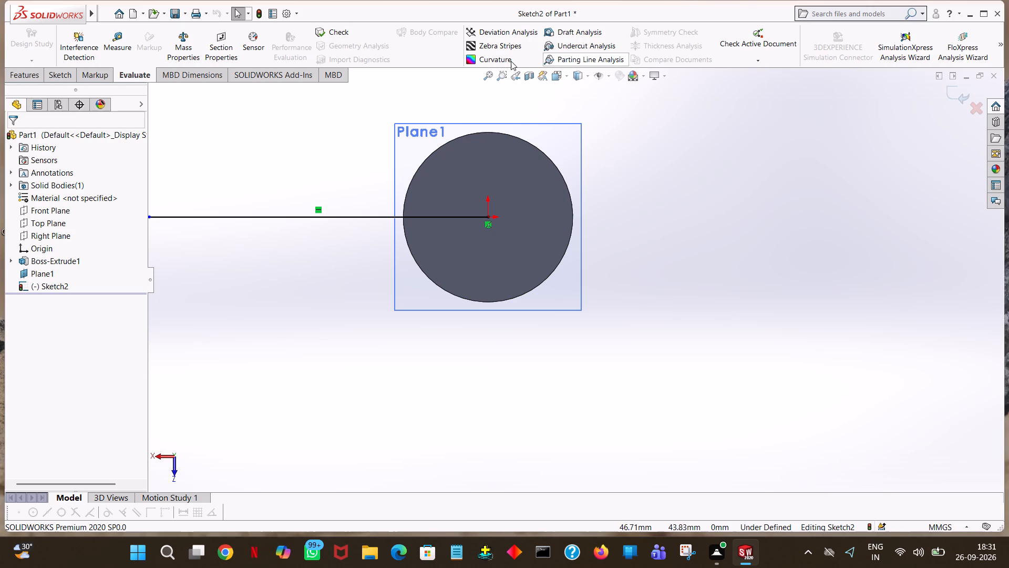
{"action": "left_click", "coordinate": [491, 78]}
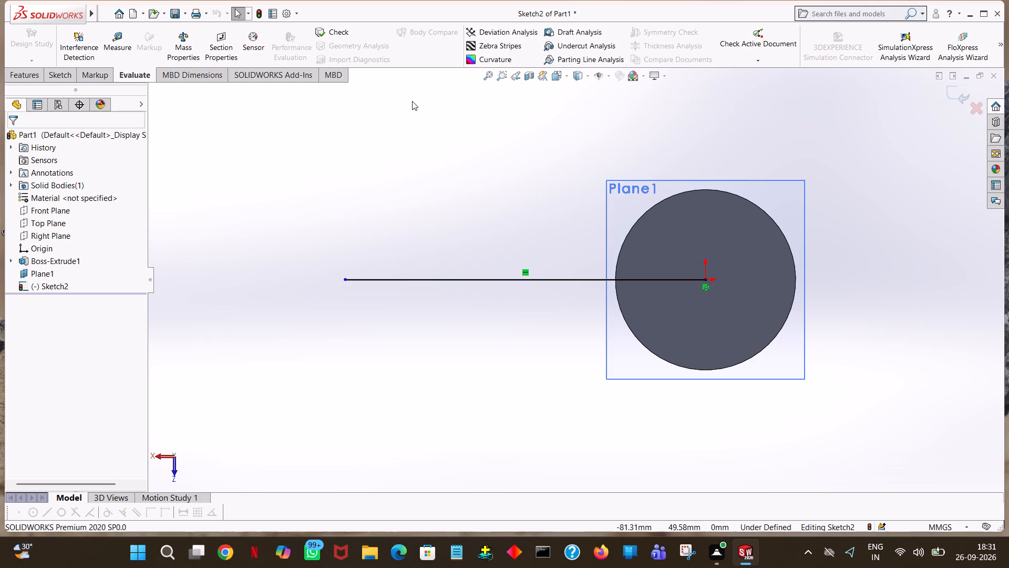
{"action": "left_click", "coordinate": [72, 71]}
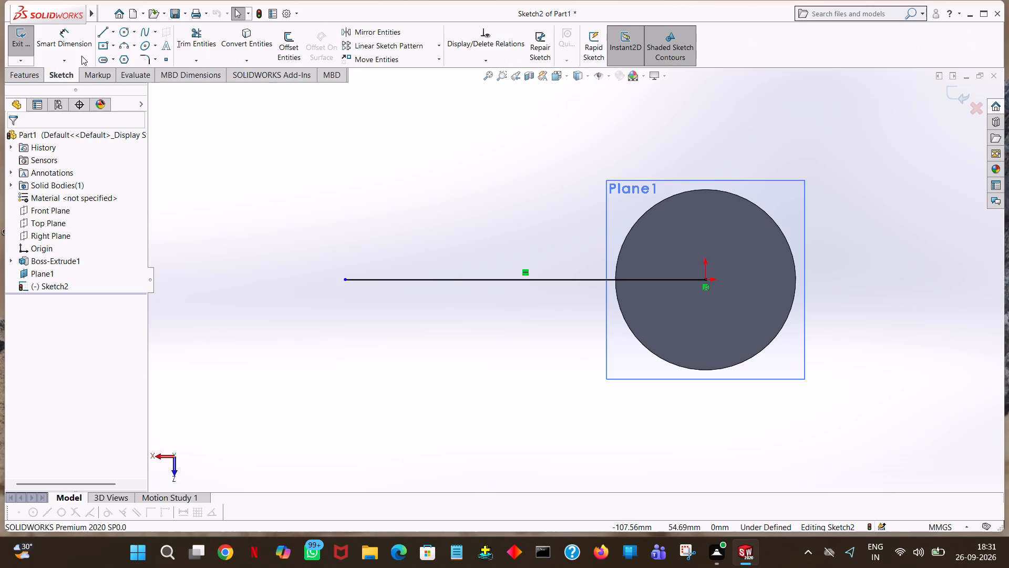
{"action": "left_click", "coordinate": [121, 31]}
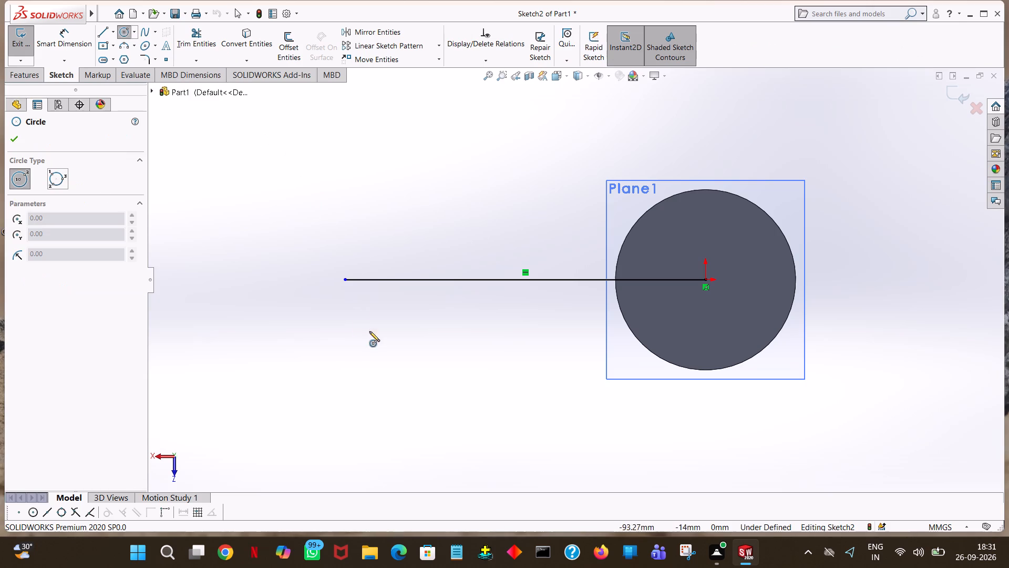
{"action": "left_click", "coordinate": [344, 281]}
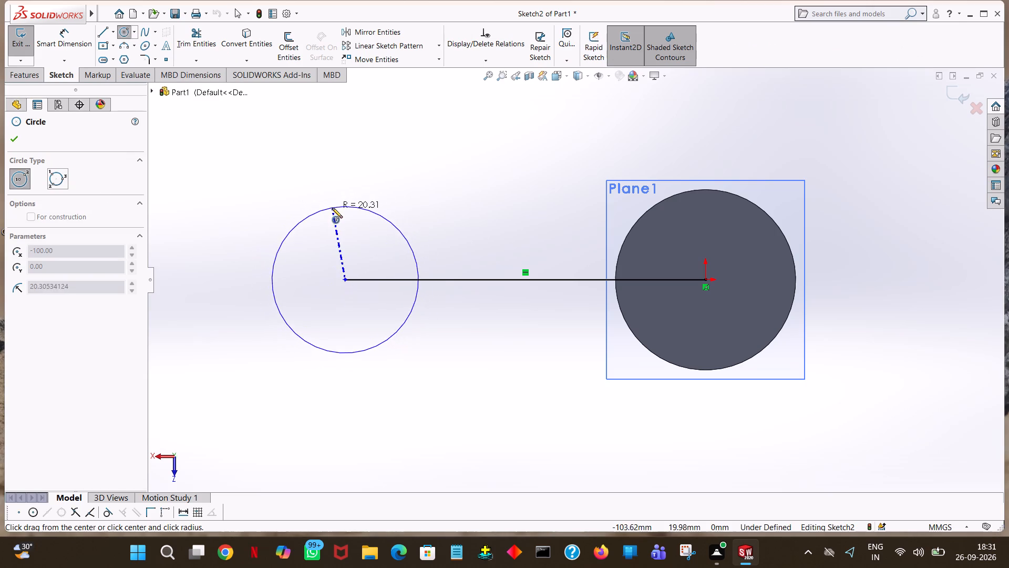
{"action": "left_click", "coordinate": [332, 208]}
{"action": "type", "text": "12"}
{"action": "key", "text": "Return"}
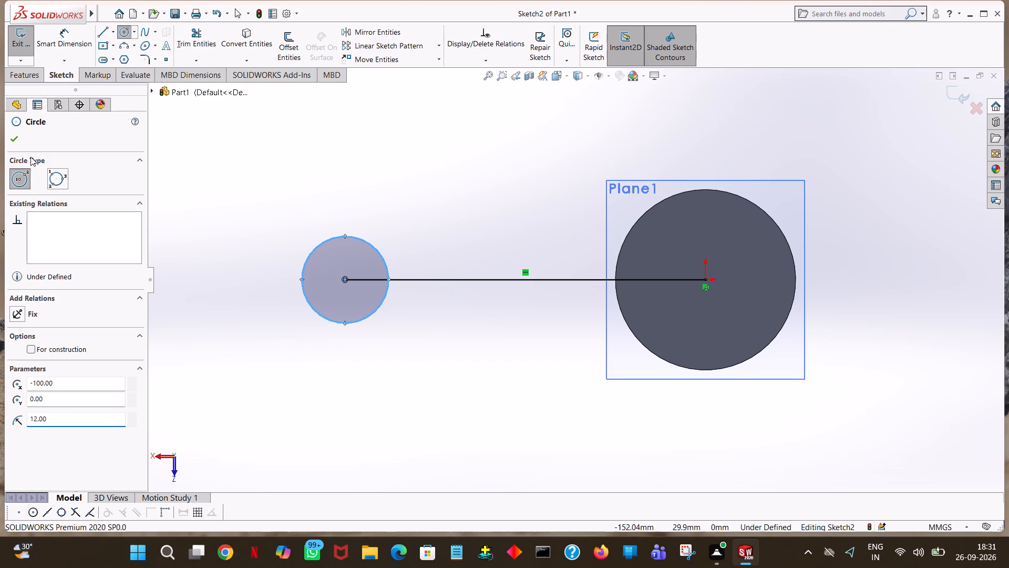
{"action": "left_click", "coordinate": [9, 142]}
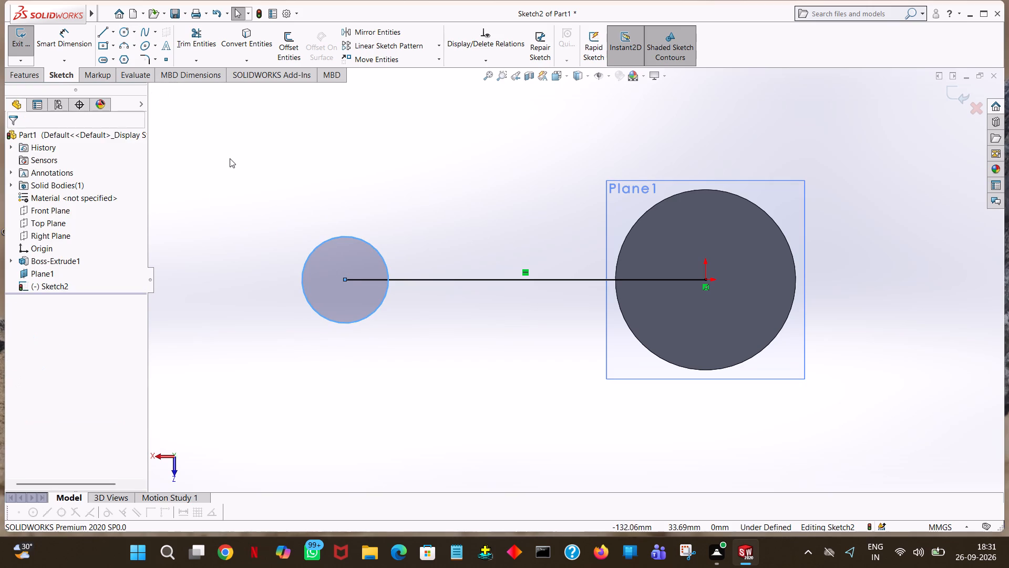
{"action": "left_click", "coordinate": [231, 159]}
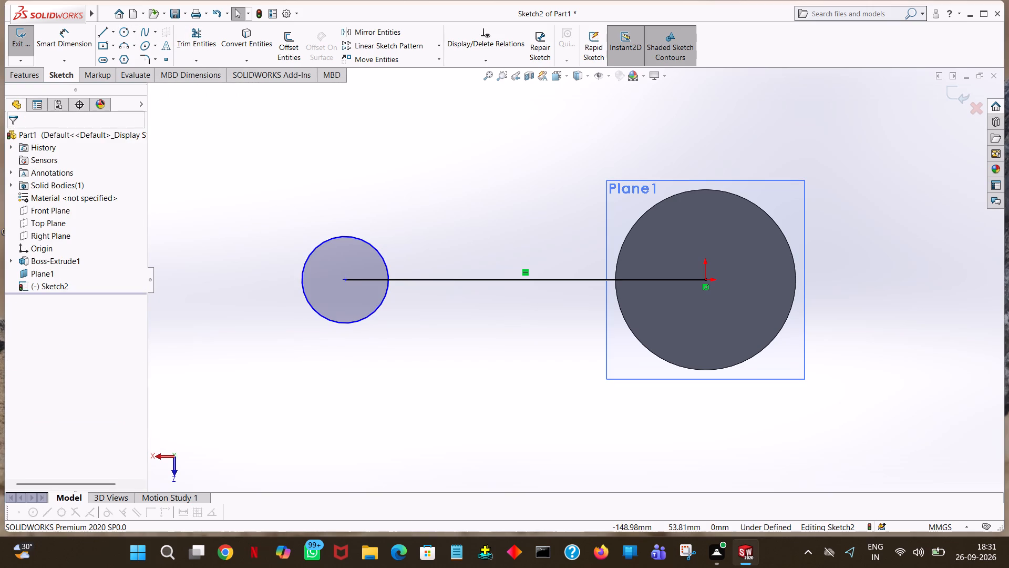
Extrude the 12 mm radius circle as a blind boss 8 mm deep, with the direction reversed to go upward from the sketch plane.
{"action": "left_click", "coordinate": [27, 74]}
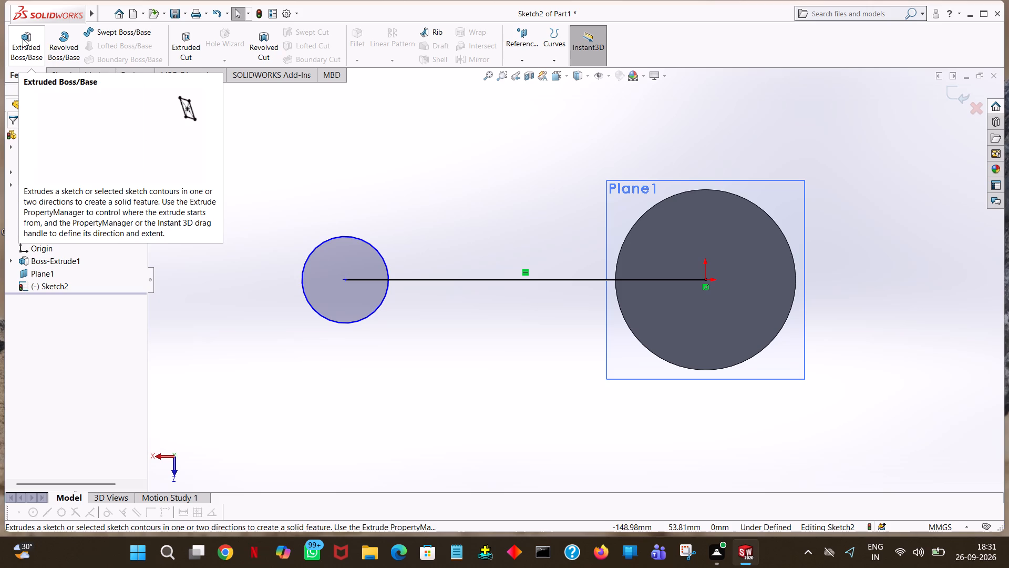
{"action": "left_click", "coordinate": [23, 39]}
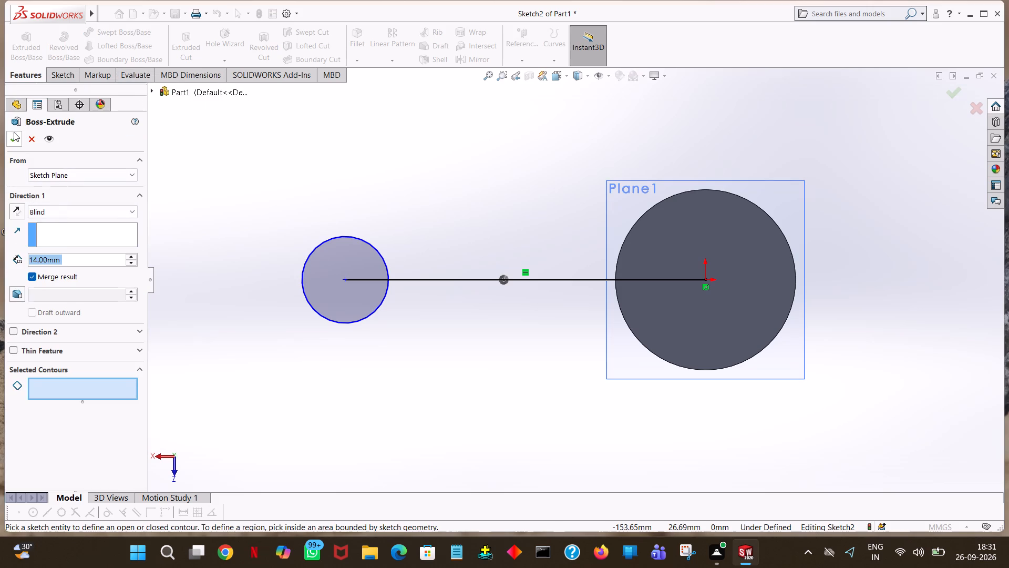
{"action": "middle_click_drag", "start_coordinate": [375, 101], "coordinate": [354, 217]}
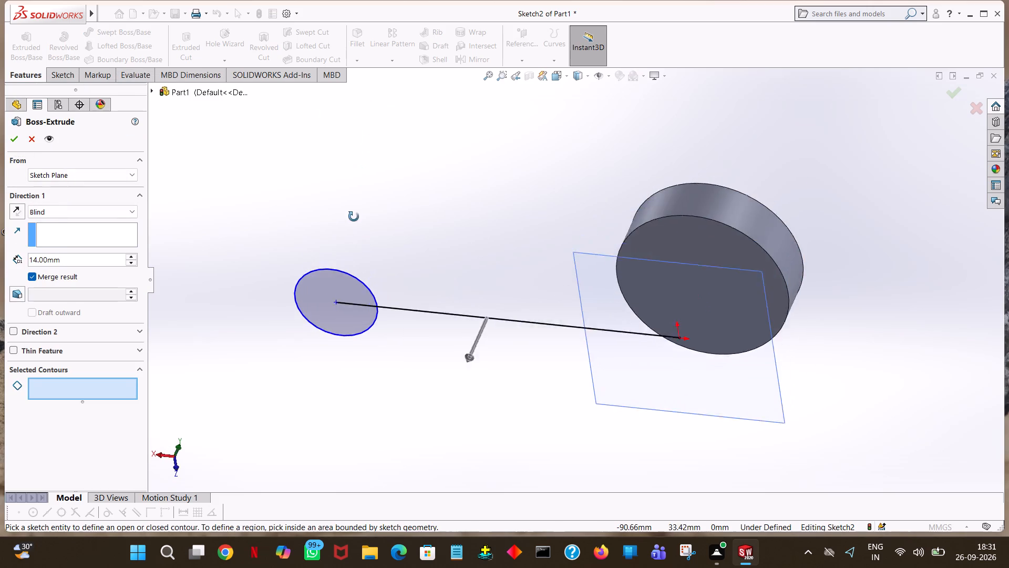
{"action": "middle_click_drag", "start_coordinate": [354, 217], "coordinate": [367, 368]}
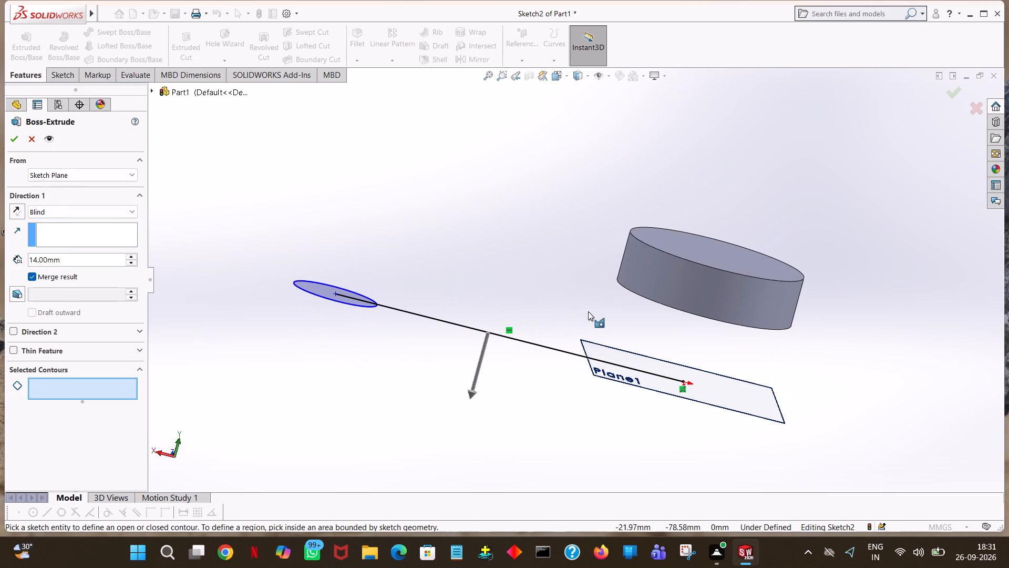
{"action": "key", "text": "ctrl+7"}
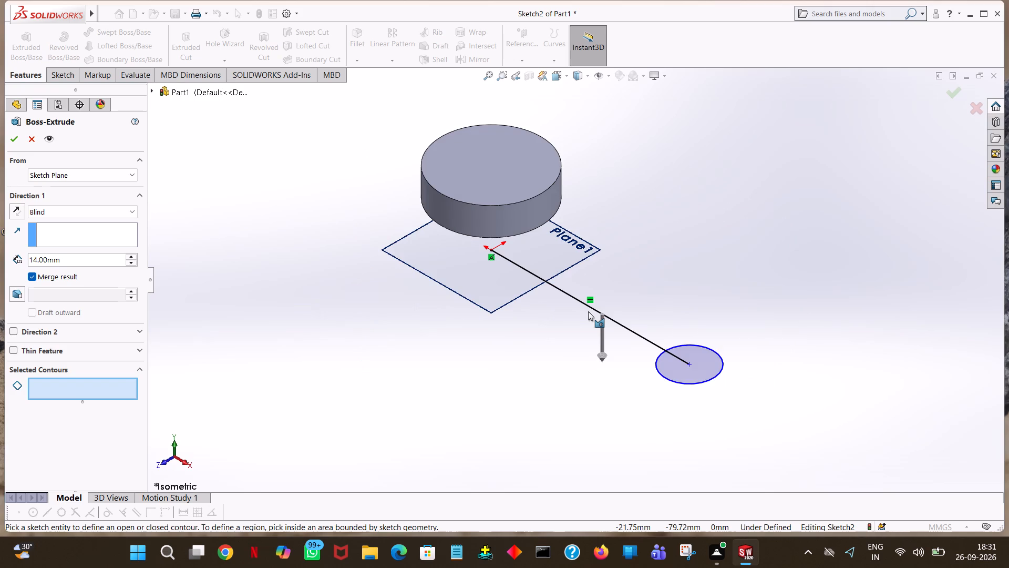
{"action": "left_click", "coordinate": [696, 354]}
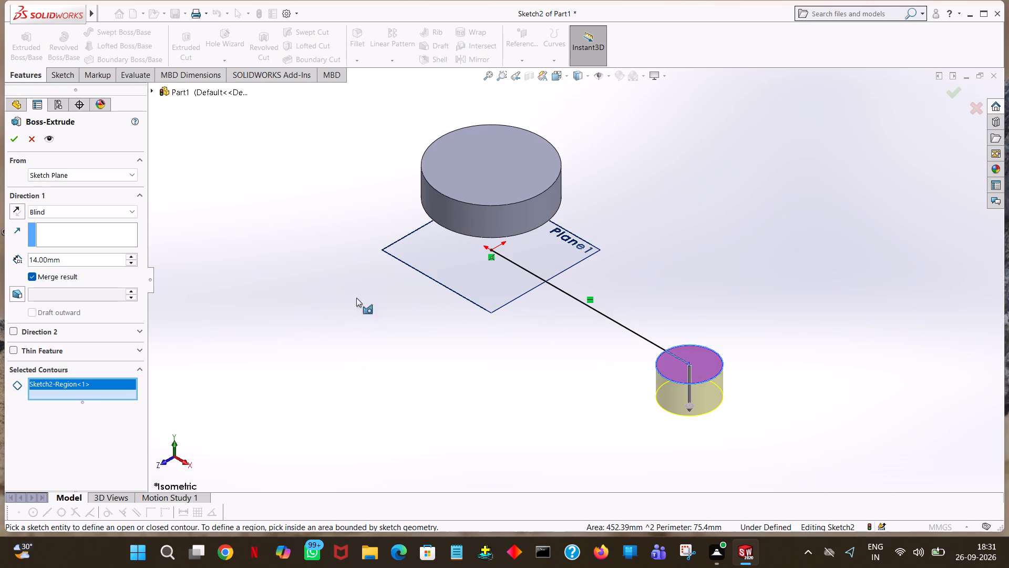
{"action": "left_click", "coordinate": [16, 214]}
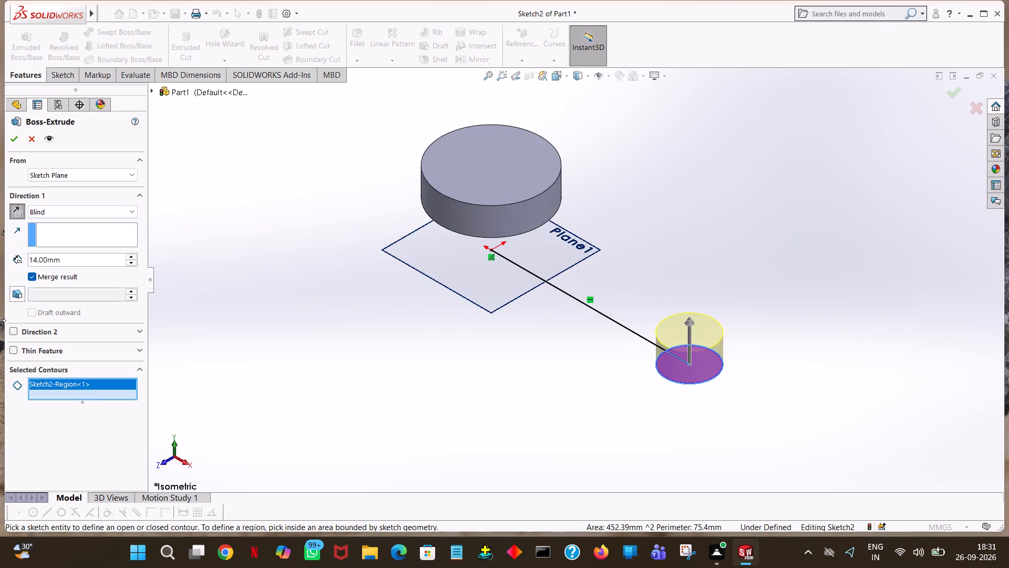
{"action": "double_click", "coordinate": [69, 253]}
{"action": "double_click", "coordinate": [73, 265]}
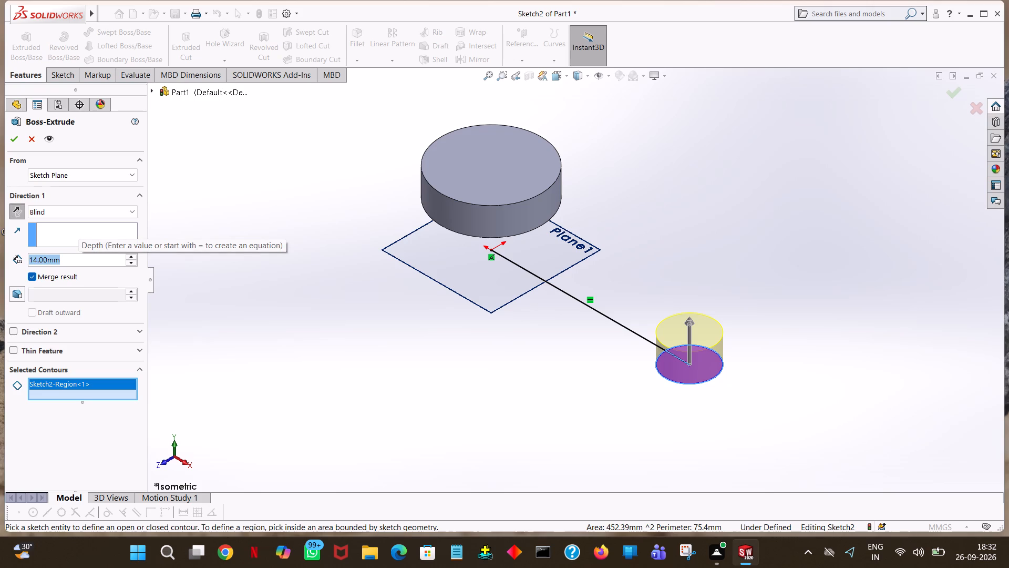
{"action": "key", "text": "8"}
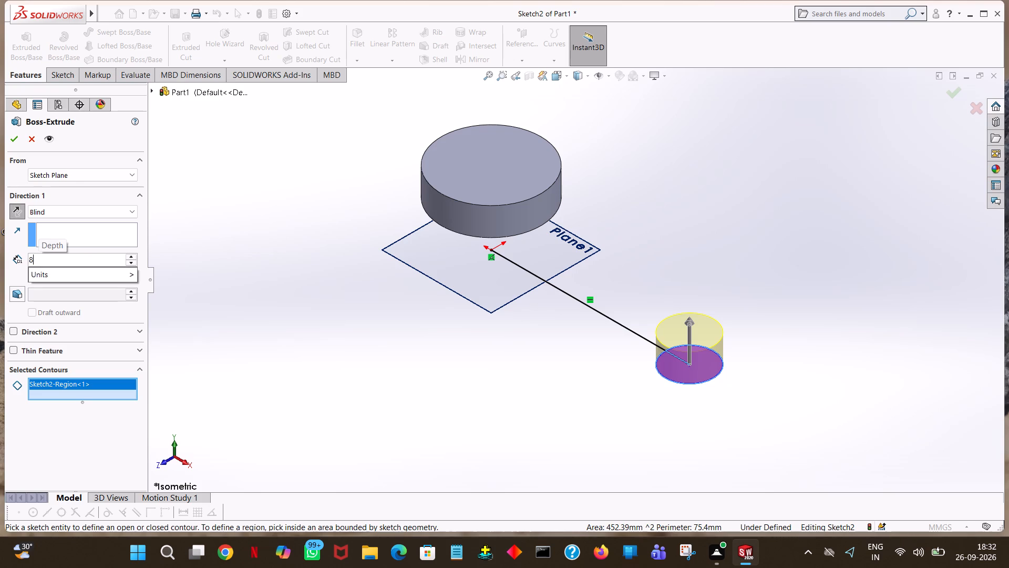
{"action": "key", "text": "Return"}
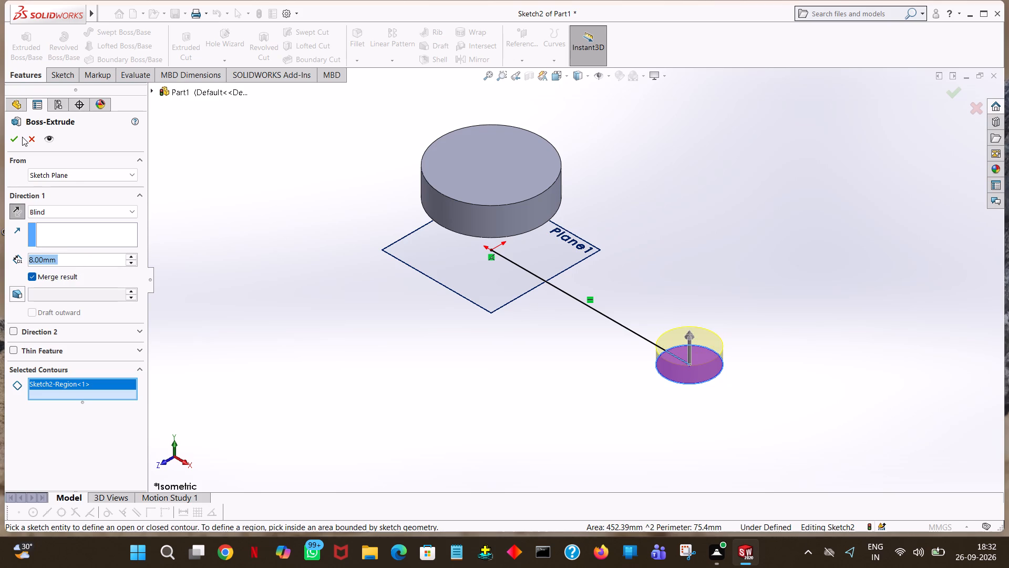
{"action": "left_click", "coordinate": [11, 139]}
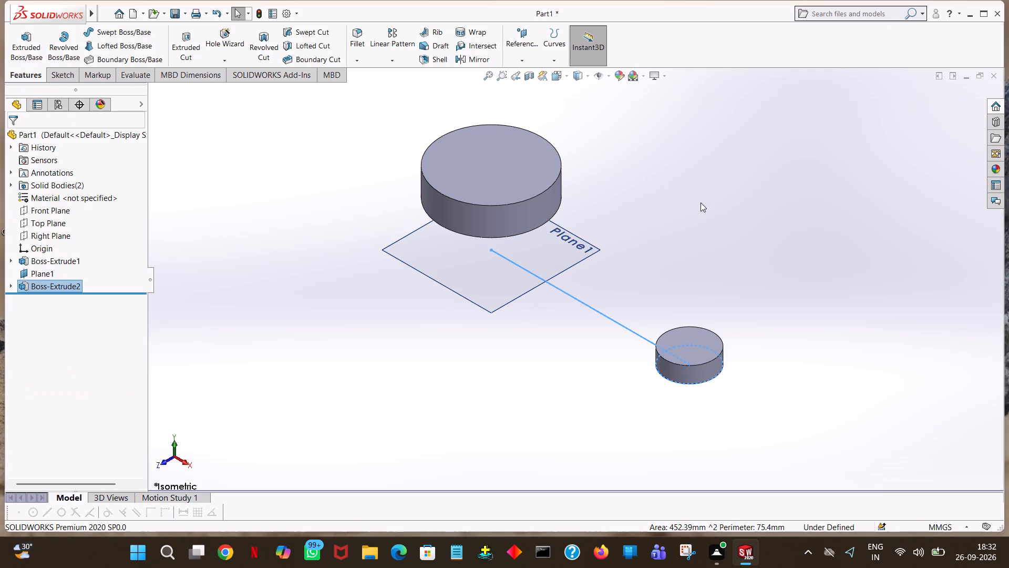
Examine the relative positions of the large boss, the small boss and the offset plane from several angles.
{"action": "middle_click_drag", "start_coordinate": [769, 263], "coordinate": [820, 219]}
{"action": "left_click", "coordinate": [817, 218]}
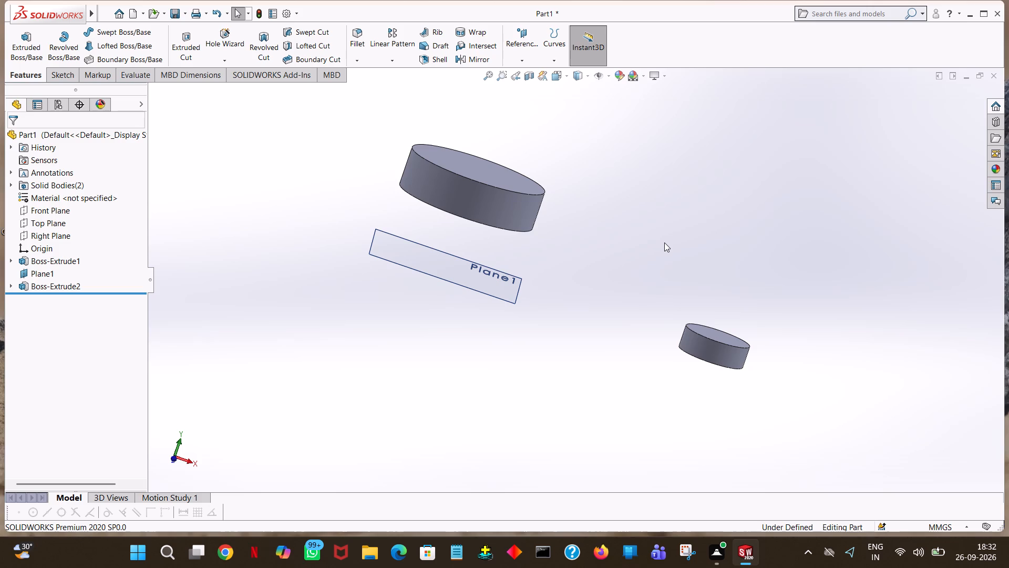
{"action": "middle_click_drag", "start_coordinate": [827, 184], "coordinate": [776, 204]}
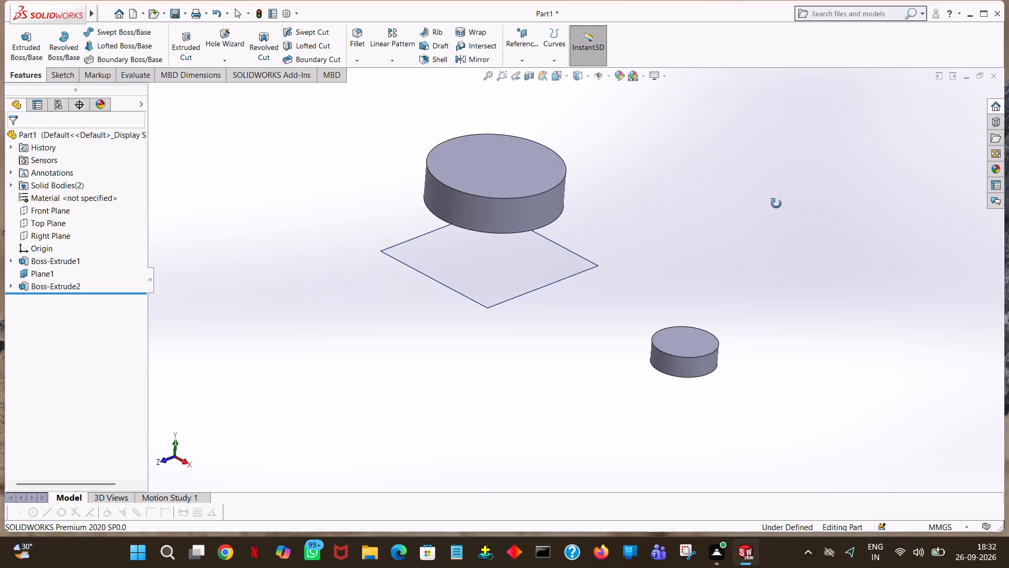
{"action": "middle_click_drag", "start_coordinate": [776, 204], "coordinate": [756, 135]}
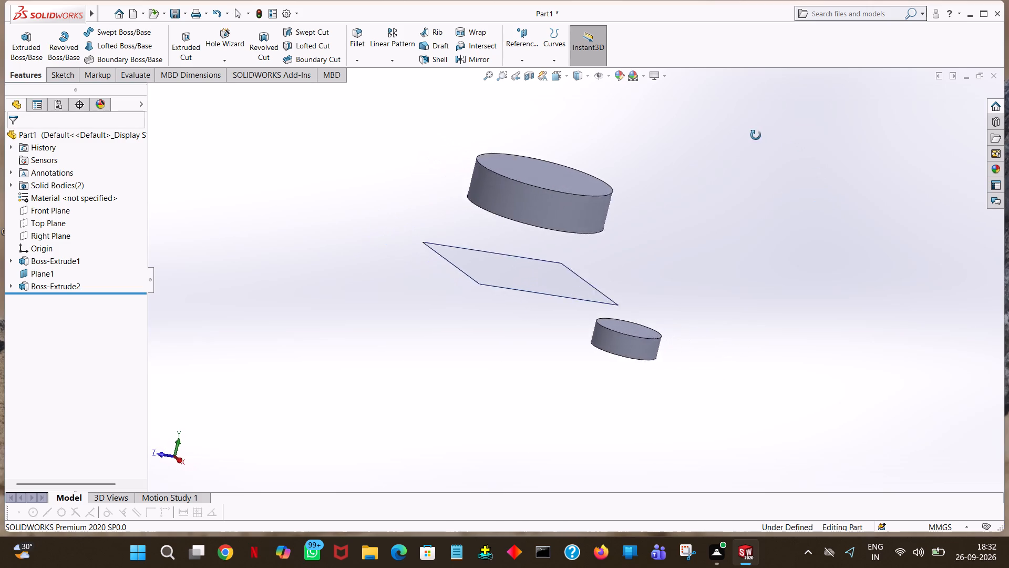
{"action": "middle_click_drag", "start_coordinate": [756, 135], "coordinate": [746, 240]}
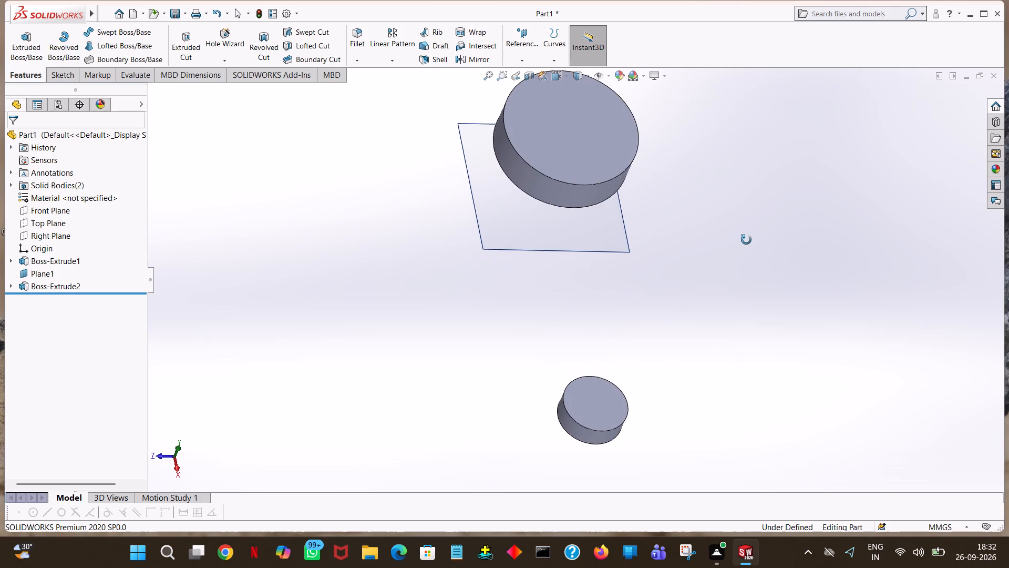
{"action": "middle_click_drag", "start_coordinate": [746, 240], "coordinate": [868, 246]}
{"action": "middle_click_drag", "start_coordinate": [877, 244], "coordinate": [895, 244]}
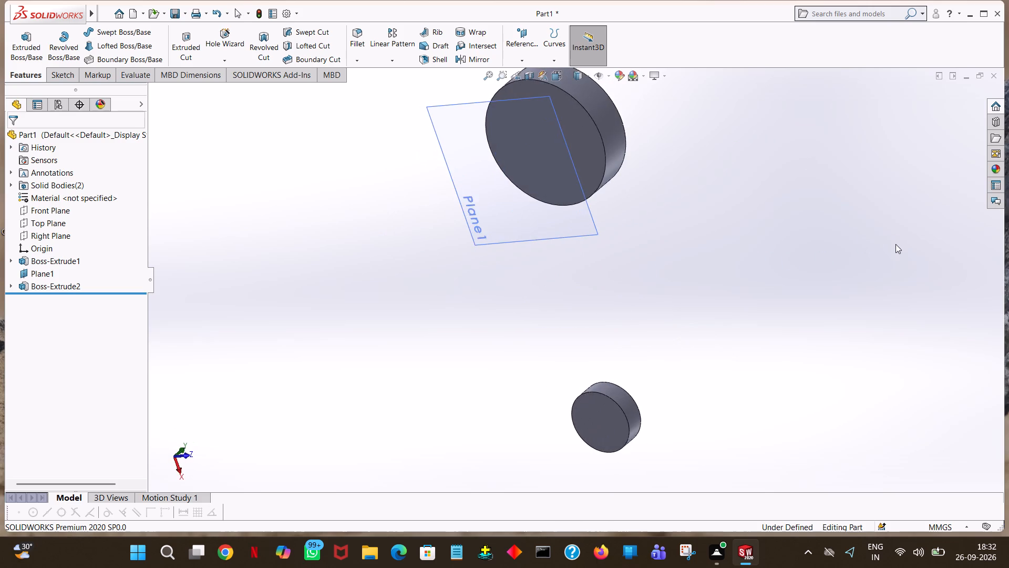
{"action": "middle_click_drag", "start_coordinate": [895, 244], "coordinate": [990, 250]}
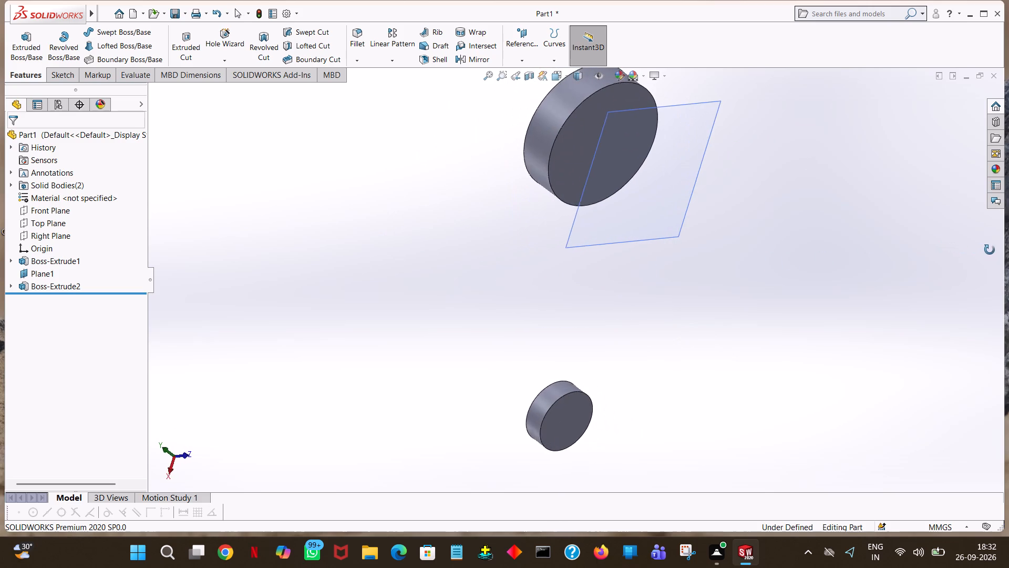
{"action": "middle_click_drag", "start_coordinate": [990, 250], "coordinate": [1008, 247]}
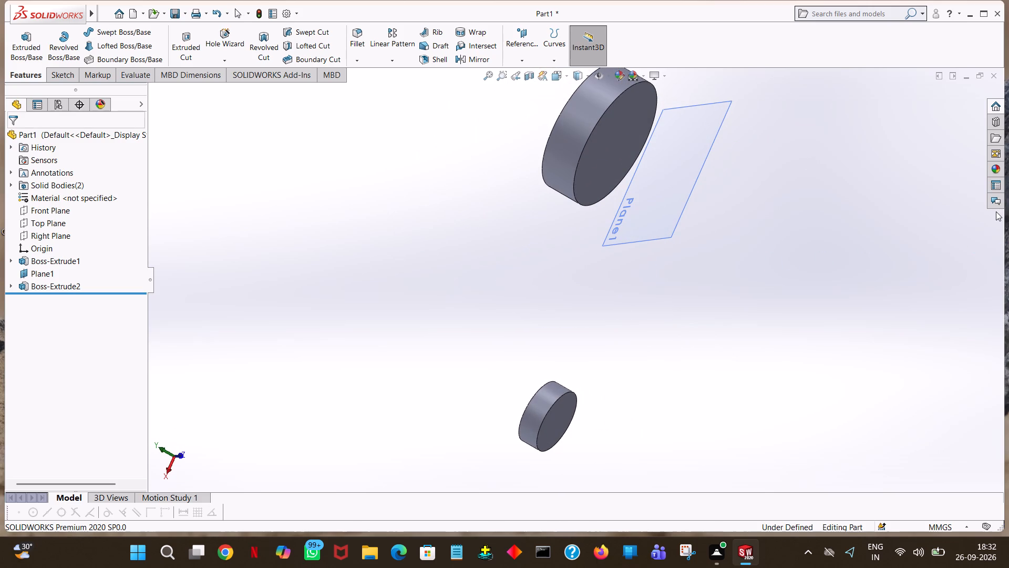
{"action": "key", "text": "ctrl+7"}
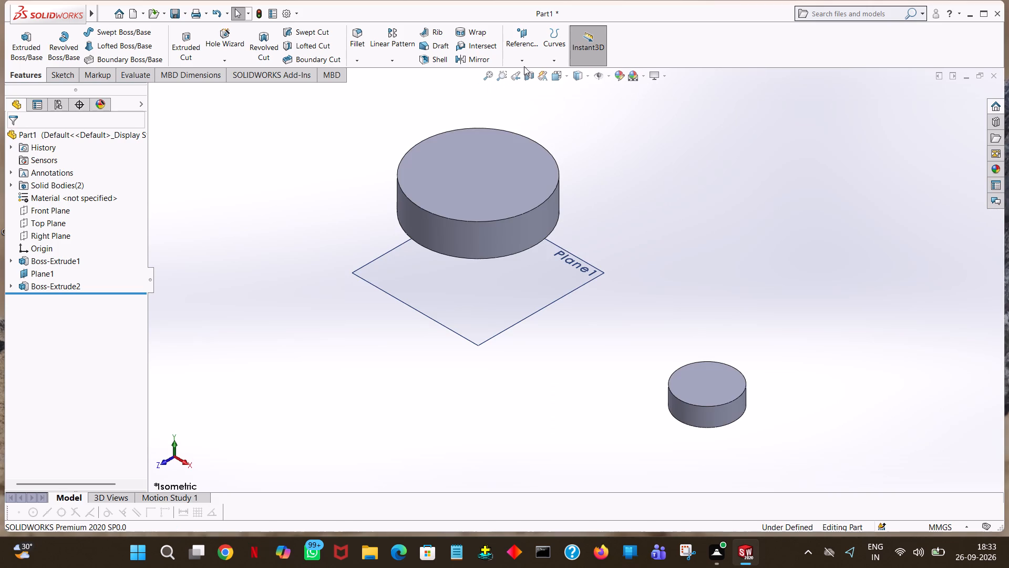
Create a reference plane offset 25 mm from the Front Plane, in front of the large boss.
{"action": "left_click", "coordinate": [43, 214]}
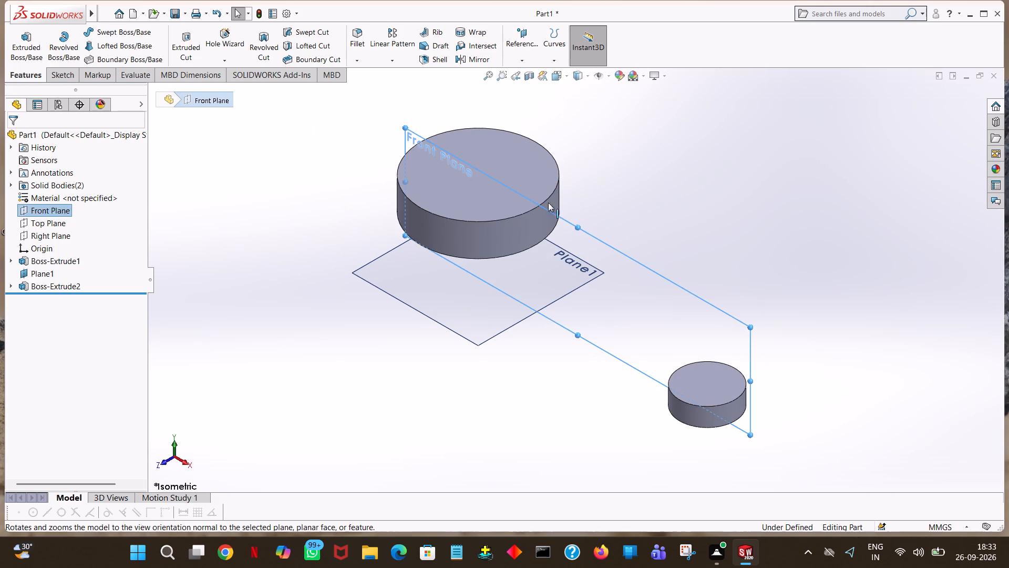
{"action": "middle_click_drag", "start_coordinate": [641, 206], "coordinate": [596, 206]}
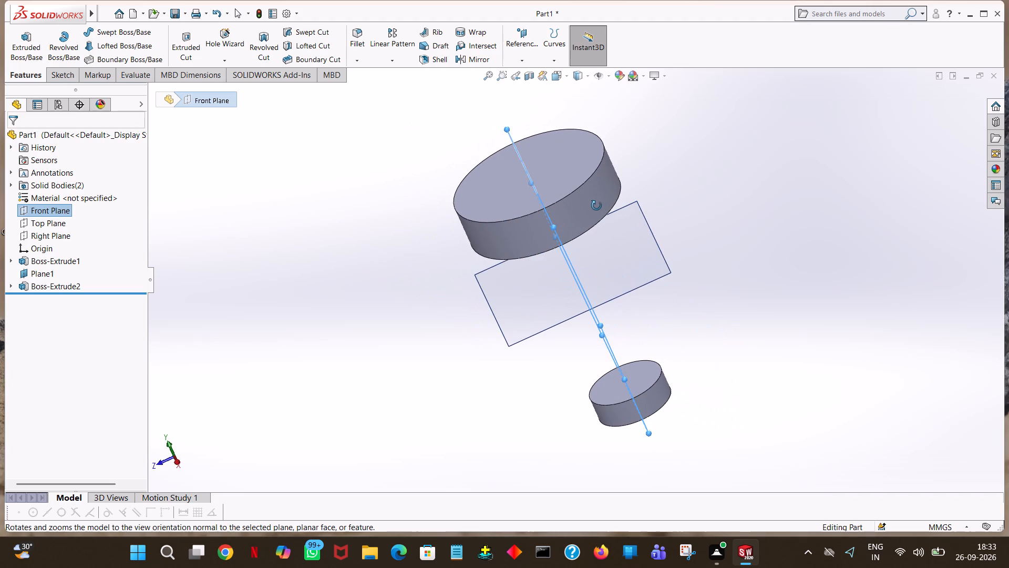
{"action": "middle_click_drag", "start_coordinate": [596, 206], "coordinate": [612, 276]}
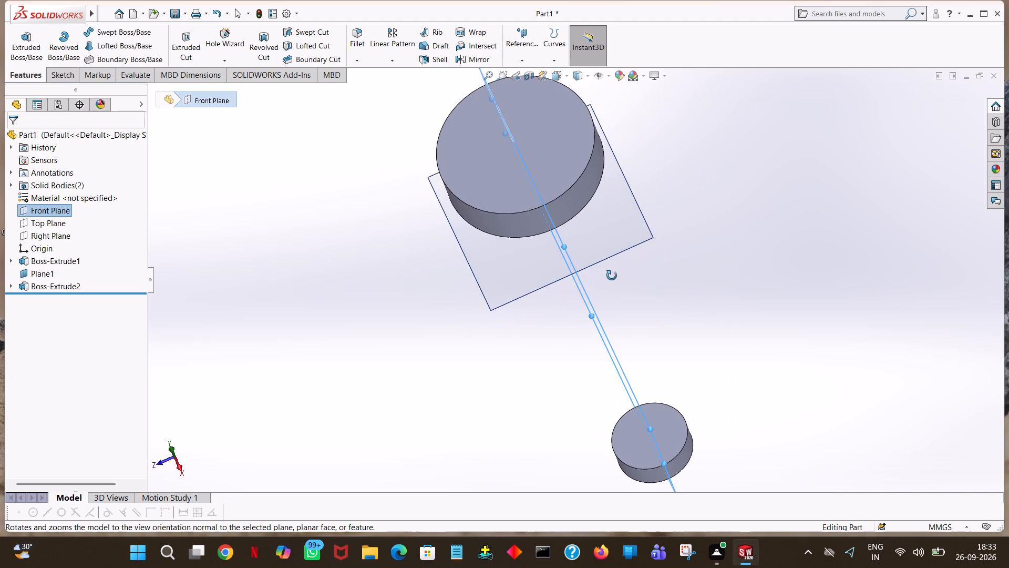
{"action": "middle_click_drag", "start_coordinate": [612, 276], "coordinate": [613, 270]}
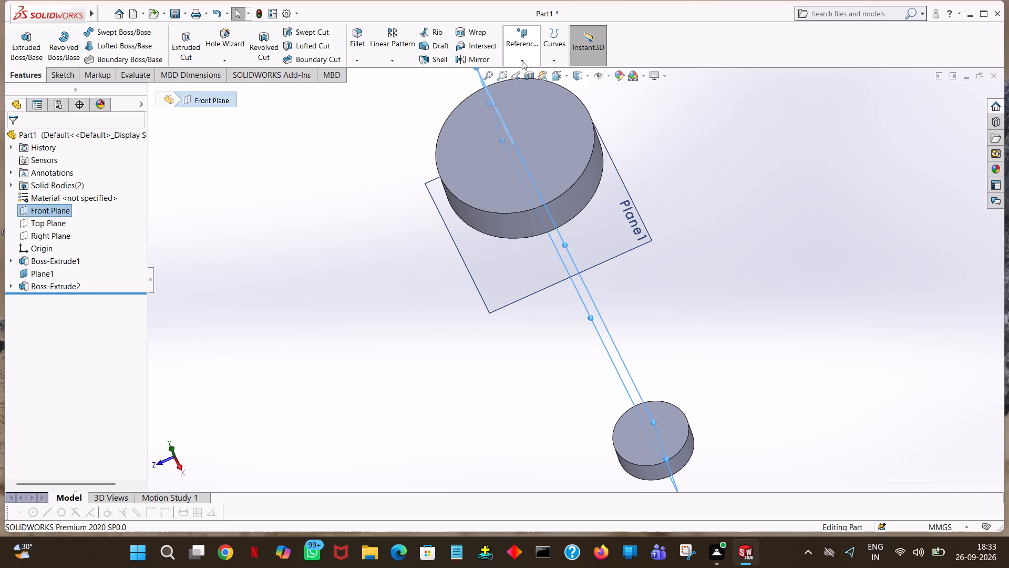
{"action": "left_click", "coordinate": [522, 60]}
{"action": "left_click", "coordinate": [540, 77]}
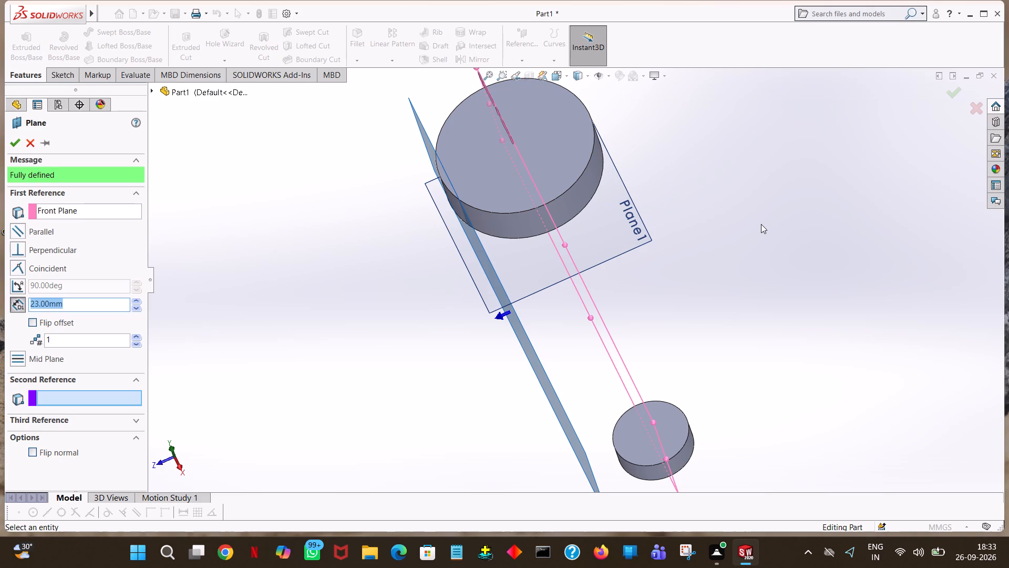
{"action": "middle_click_drag", "start_coordinate": [754, 217], "coordinate": [759, 204]}
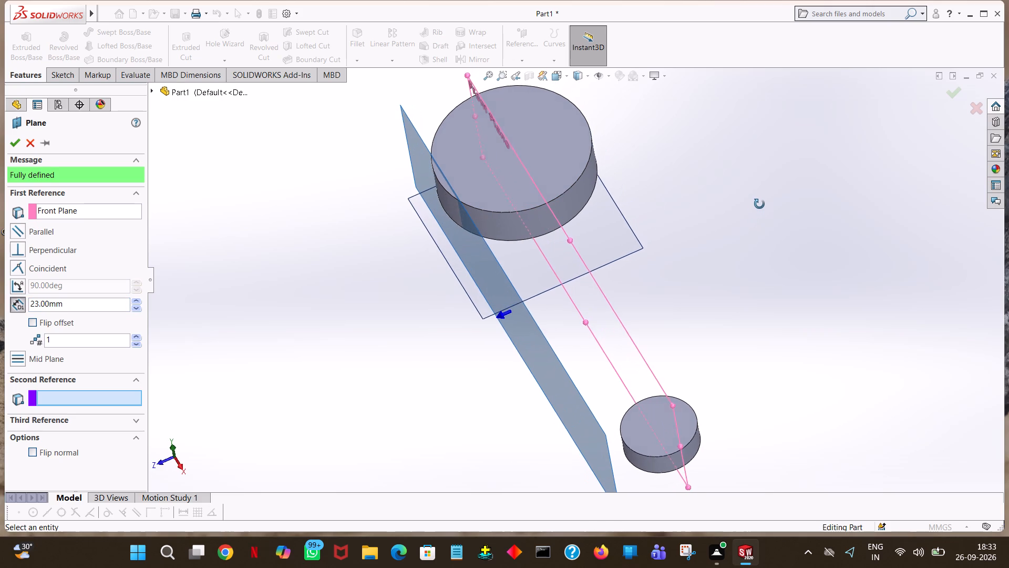
{"action": "middle_click_drag", "start_coordinate": [759, 204], "coordinate": [763, 85]}
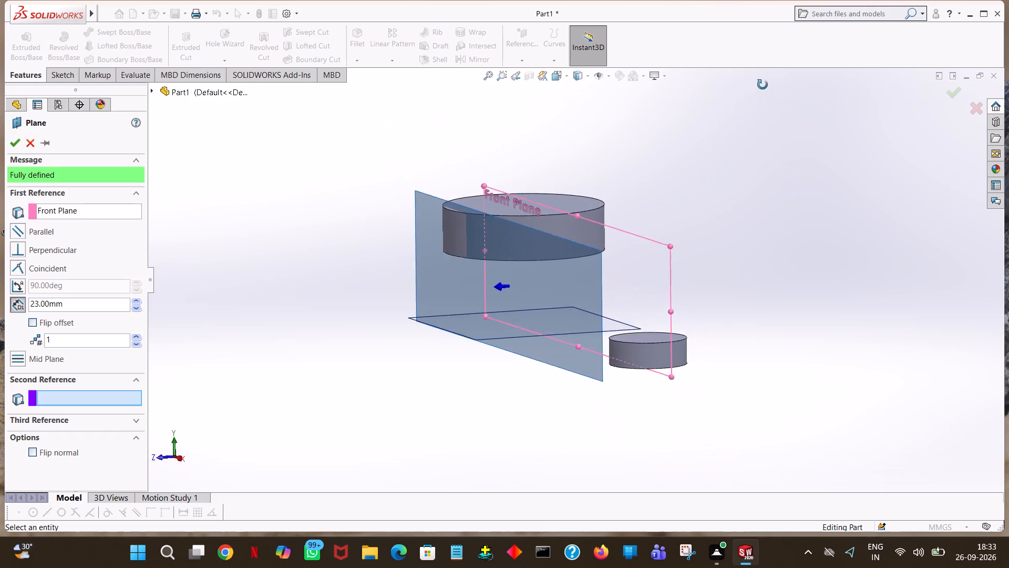
{"action": "middle_click_drag", "start_coordinate": [763, 85], "coordinate": [842, 77]}
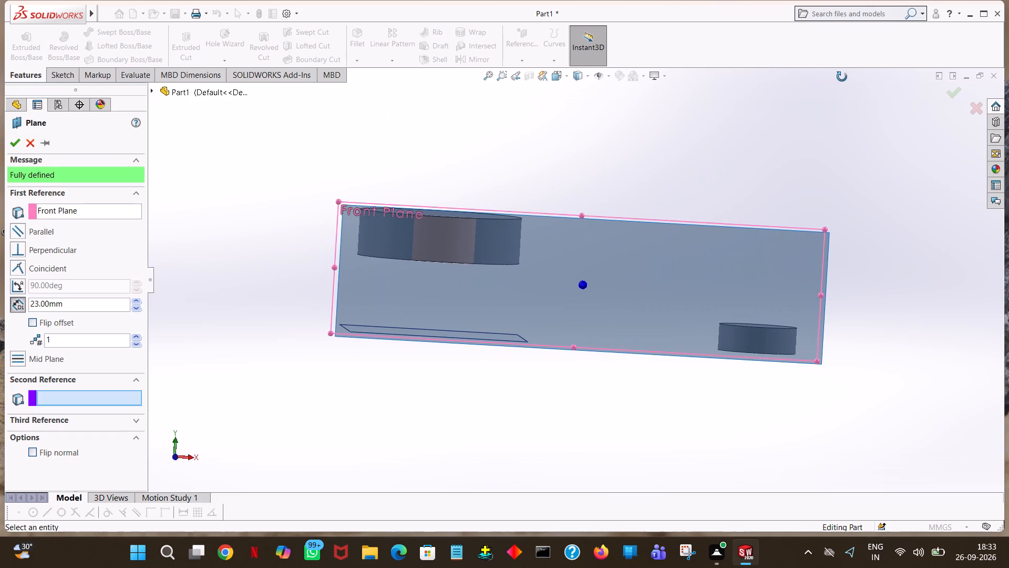
{"action": "middle_click_drag", "start_coordinate": [842, 77], "coordinate": [833, 77]}
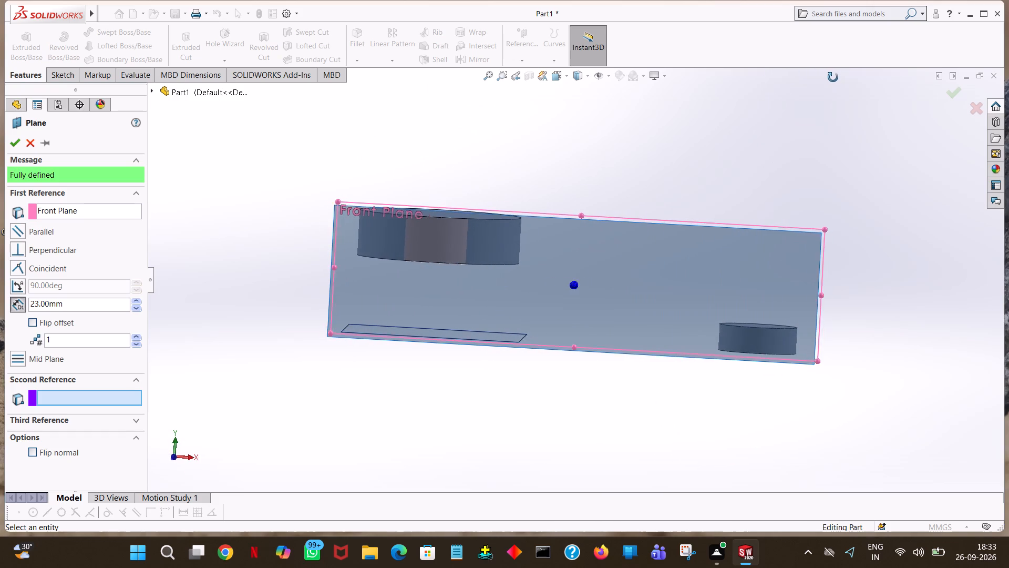
{"action": "middle_click_drag", "start_coordinate": [833, 77], "coordinate": [856, 159]}
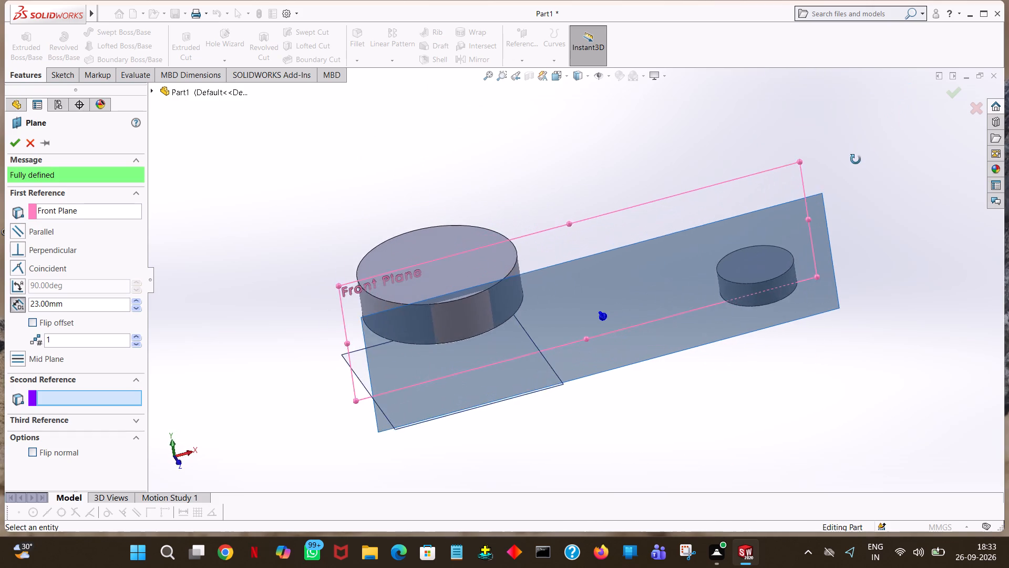
{"action": "middle_click_drag", "start_coordinate": [856, 159], "coordinate": [843, 340]}
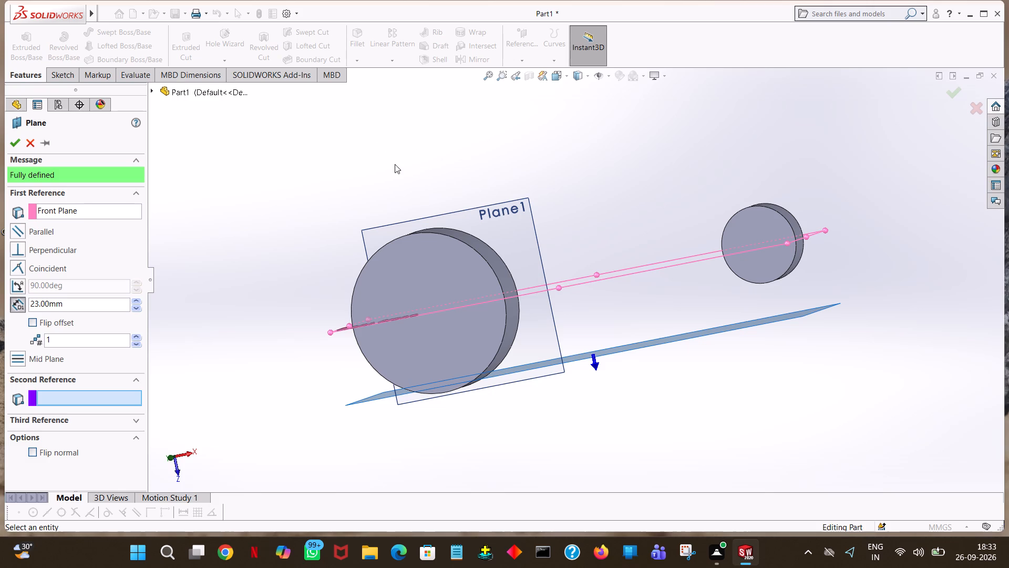
{"action": "middle_click_drag", "start_coordinate": [584, 297], "coordinate": [608, 185]}
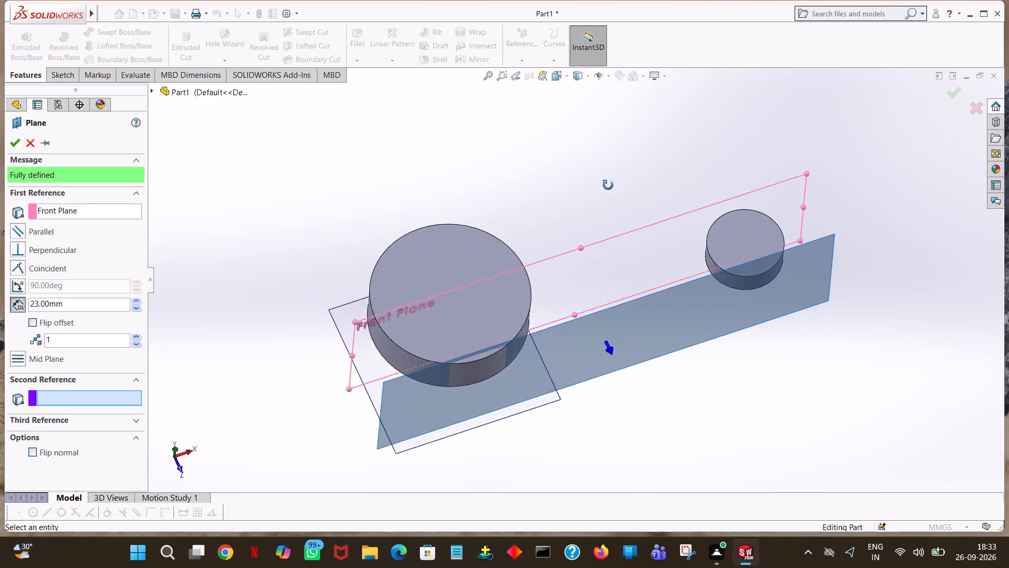
{"action": "middle_click_drag", "start_coordinate": [608, 185], "coordinate": [594, 38]}
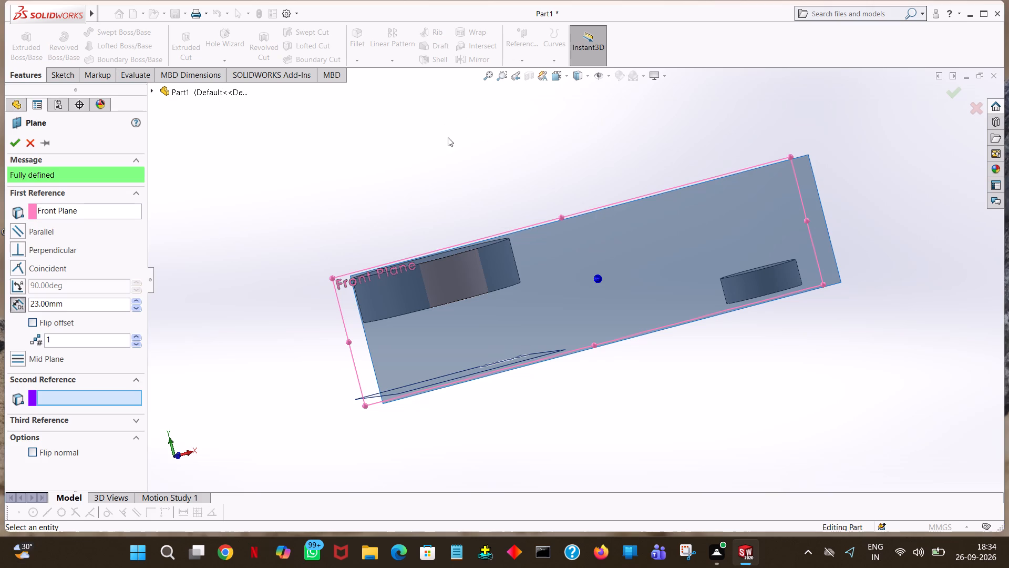
{"action": "double_click", "coordinate": [74, 305]}
{"action": "type", "text": "25"}
{"action": "key", "text": "Return"}
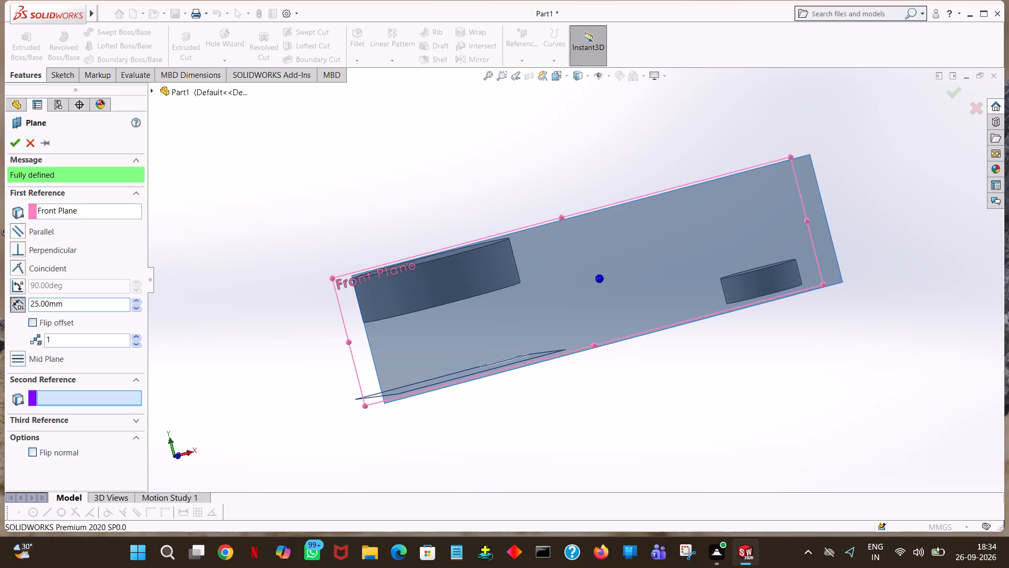
{"action": "left_click", "coordinate": [9, 147]}
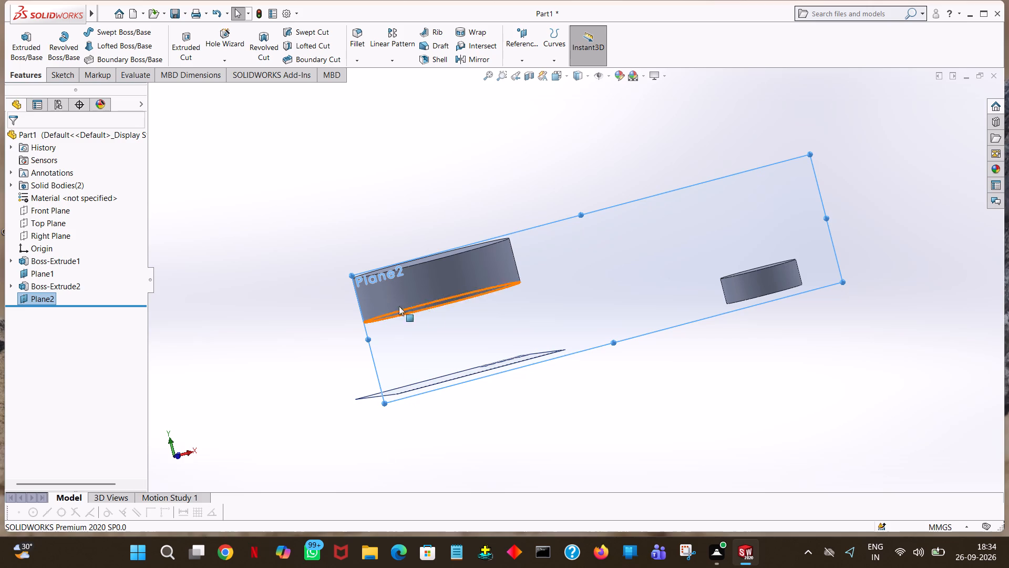
Start a sketch on the new 25 mm offset plane and draw a 35 mm horizontal line from the origin toward the small boss.
{"action": "right_click", "coordinate": [469, 323]}
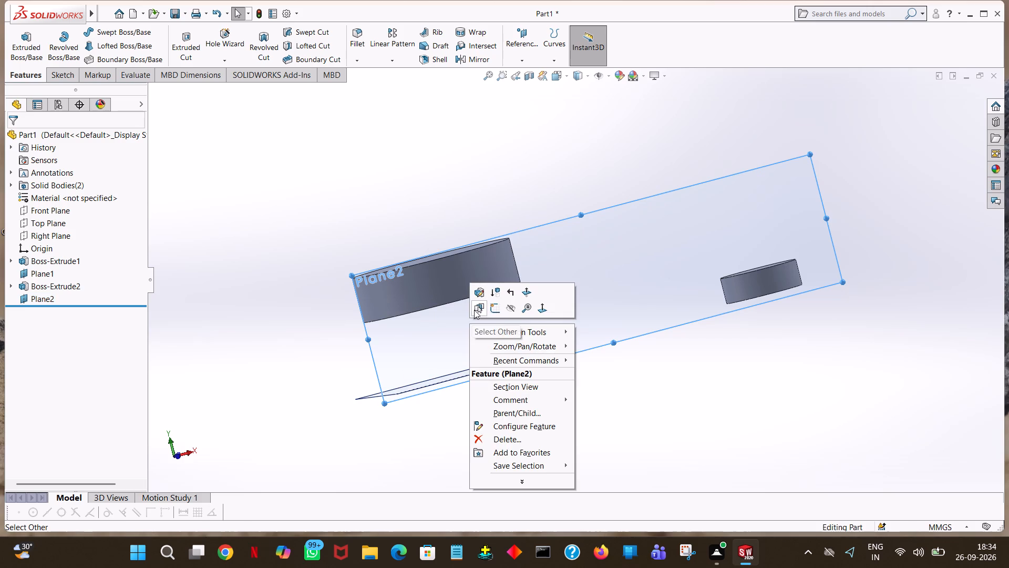
{"action": "left_click", "coordinate": [496, 306]}
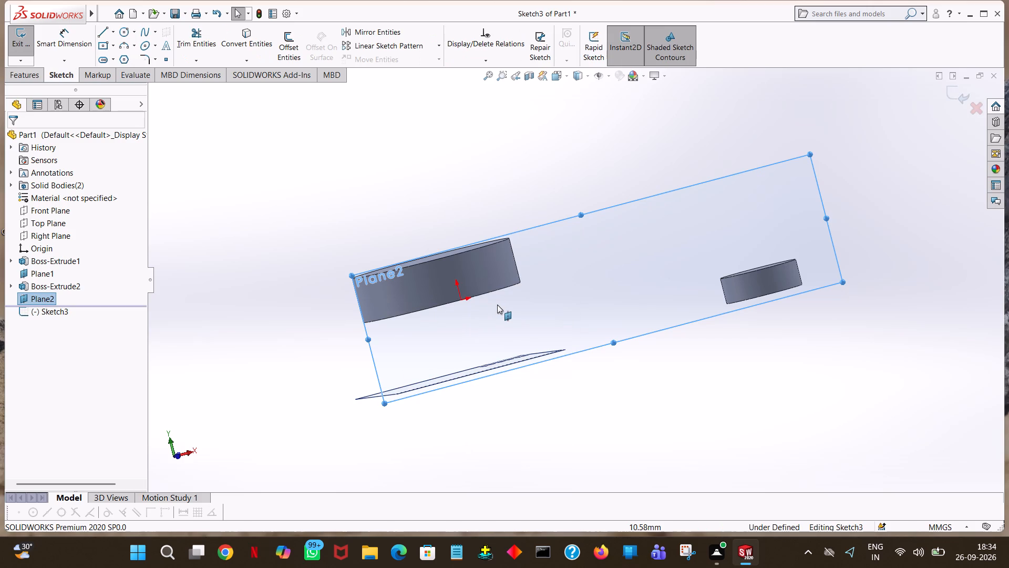
{"action": "key", "text": "space"}
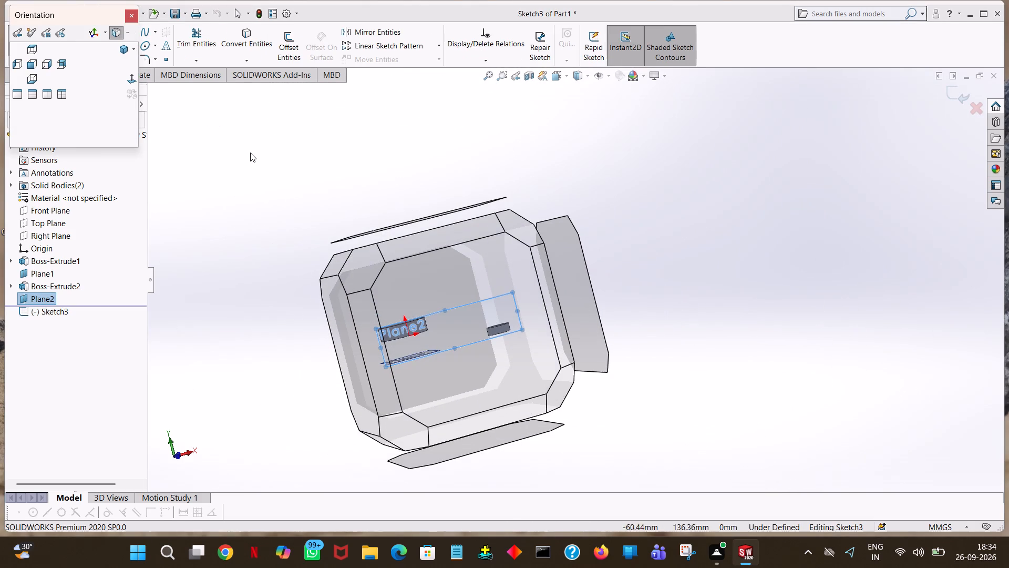
{"action": "left_click", "coordinate": [136, 78]}
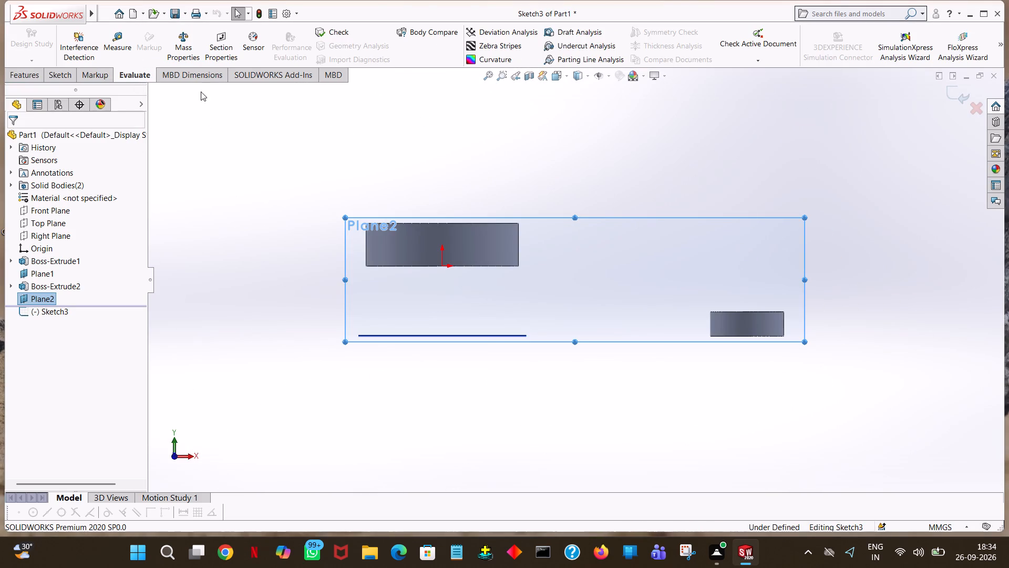
{"action": "left_click", "coordinate": [61, 79]}
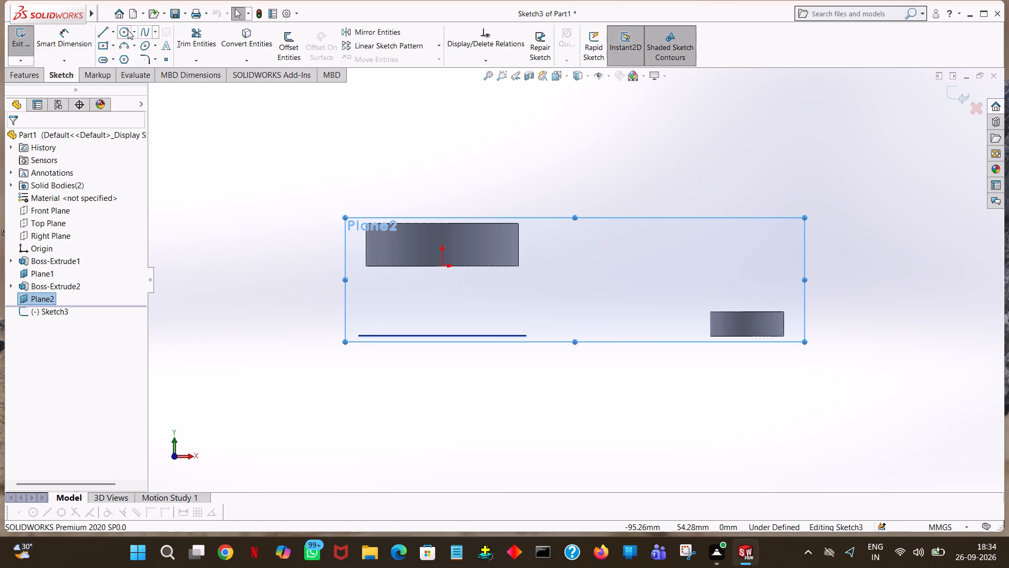
{"action": "left_click", "coordinate": [110, 28]}
{"action": "left_click", "coordinate": [100, 34]}
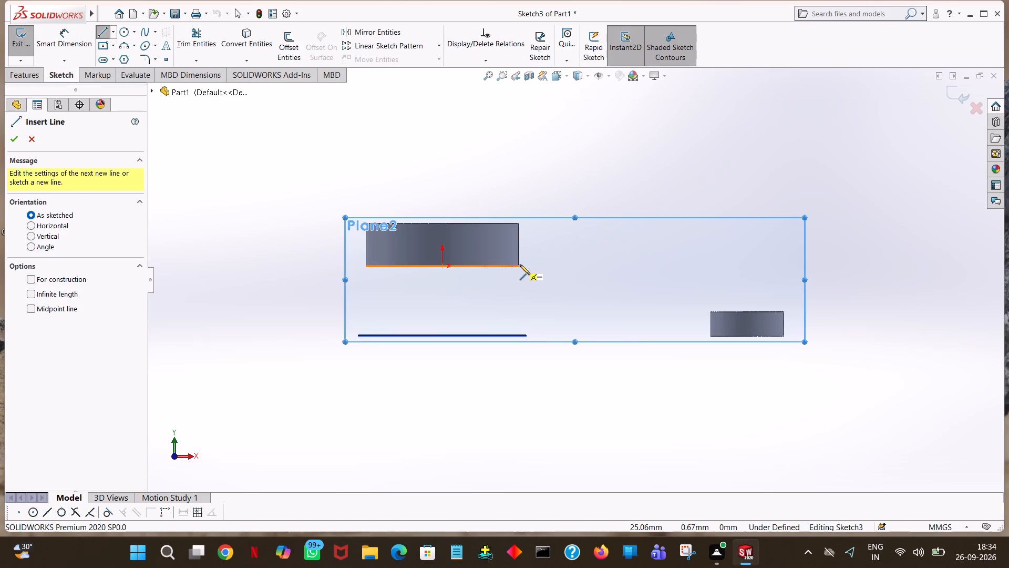
{"action": "scroll", "coordinate": [490, 238], "scroll_direction": "down", "scroll_amount": 2, "text": "ctrl"}
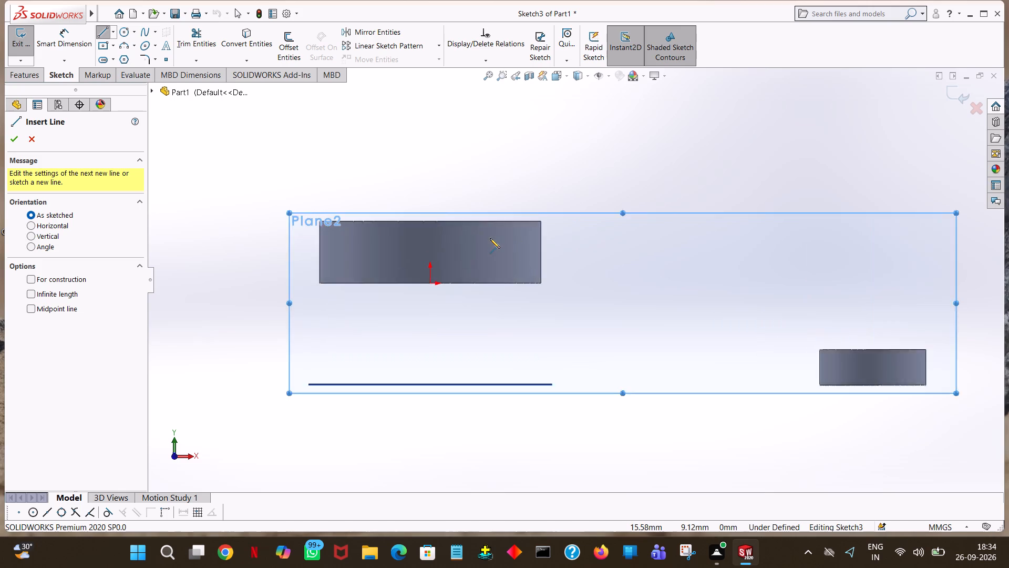
{"action": "scroll", "coordinate": [490, 238], "scroll_direction": "down", "scroll_amount": 1, "text": "ctrl"}
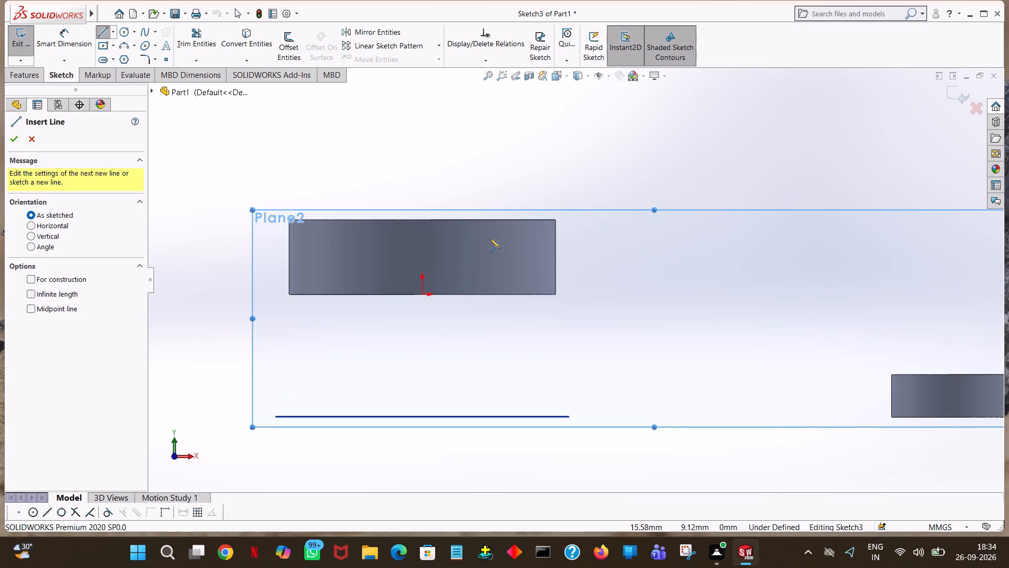
{"action": "left_click", "coordinate": [422, 293]}
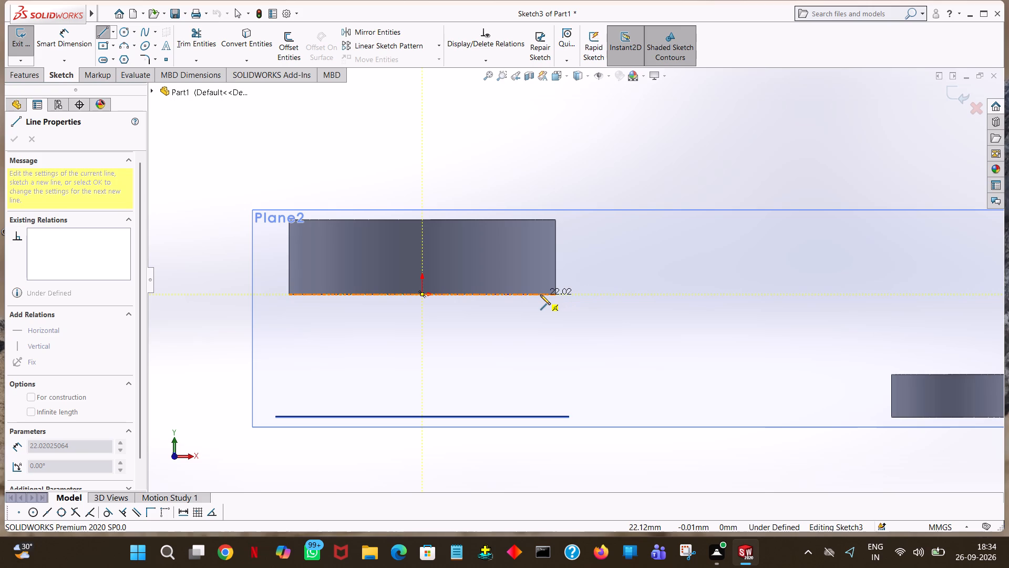
{"action": "left_click", "coordinate": [574, 294]}
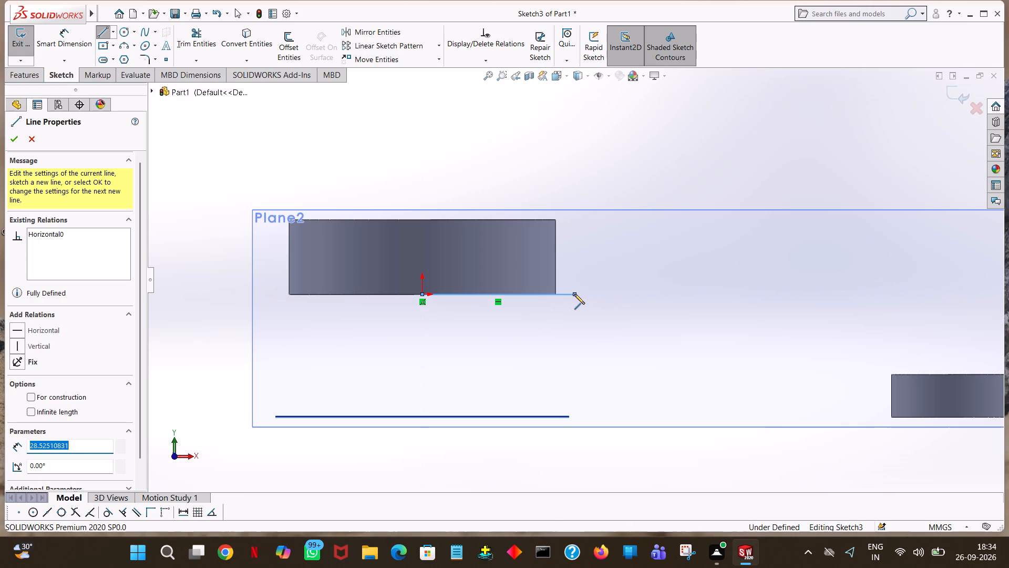
{"action": "type", "text": "35"}
{"action": "key", "text": "Return"}
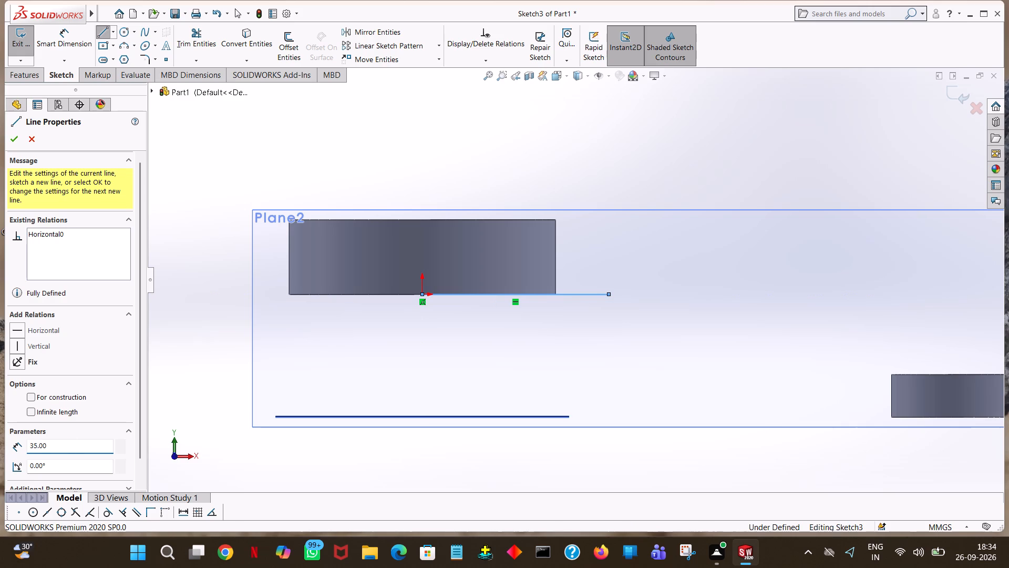
Continue with a sloping line about 58 mm long from the 35 mm line's end down to the small boss's near bottom corner.
{"action": "left_click", "coordinate": [891, 415]}
{"action": "right_click", "coordinate": [891, 415]}
{"action": "left_click", "coordinate": [914, 424]}
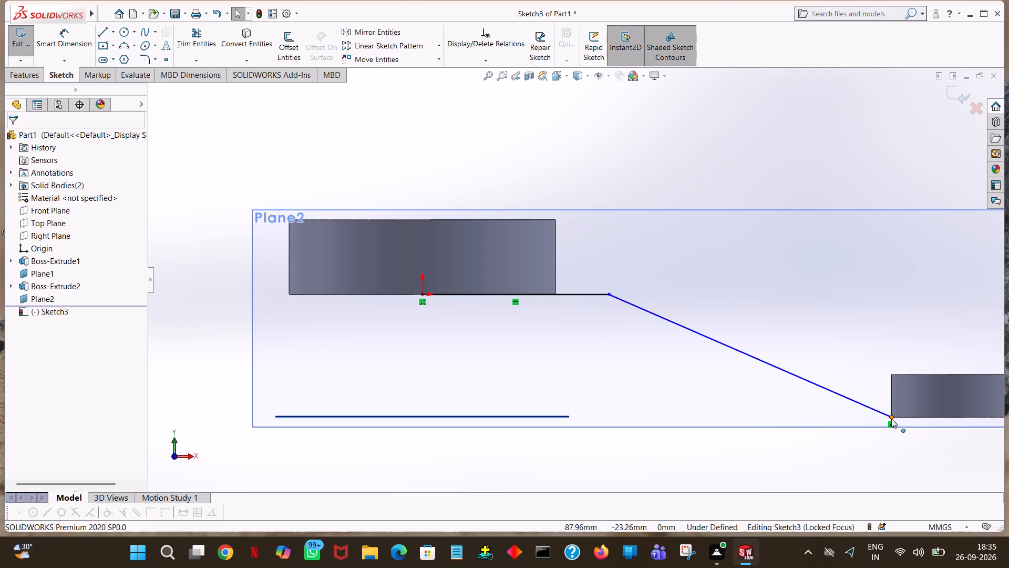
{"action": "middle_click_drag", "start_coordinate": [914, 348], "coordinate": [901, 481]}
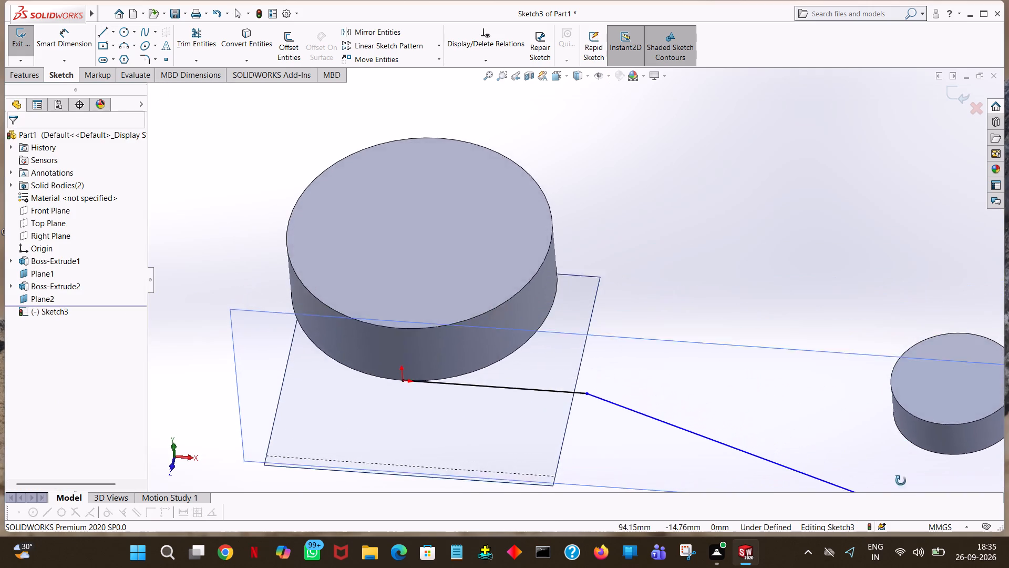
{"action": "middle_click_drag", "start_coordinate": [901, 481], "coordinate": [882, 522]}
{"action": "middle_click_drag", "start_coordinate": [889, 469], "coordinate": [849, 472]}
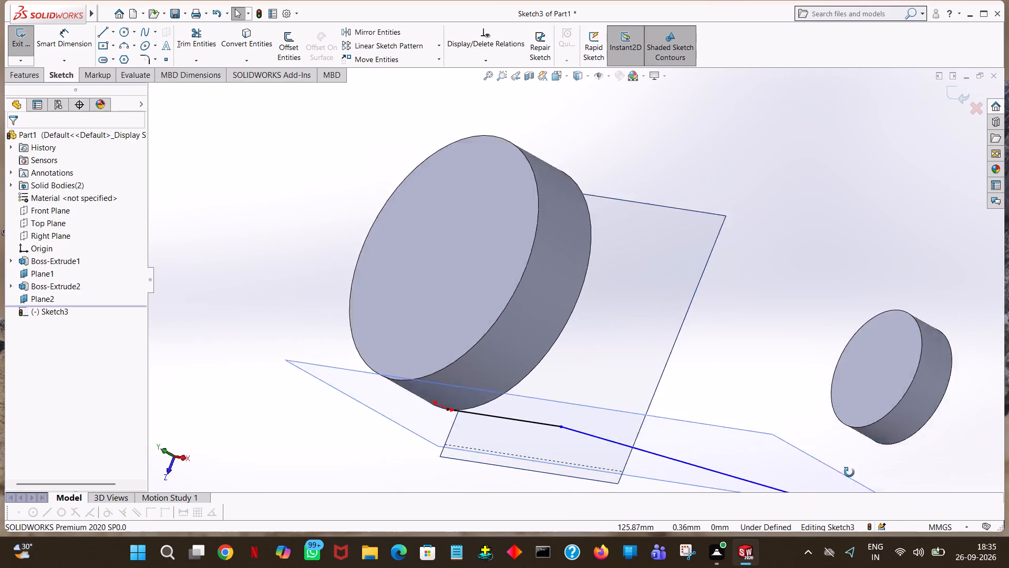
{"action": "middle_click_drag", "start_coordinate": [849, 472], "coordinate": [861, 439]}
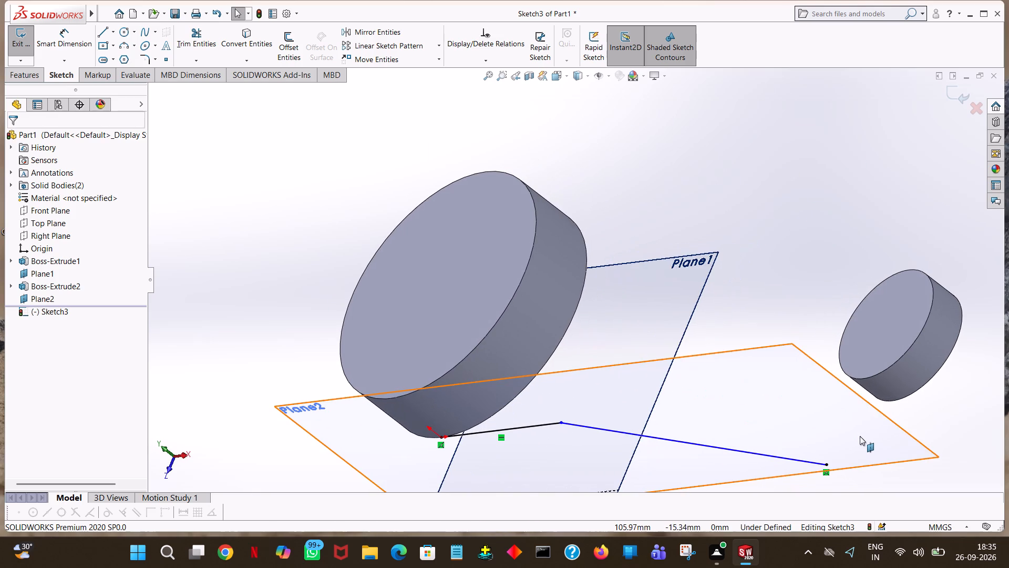
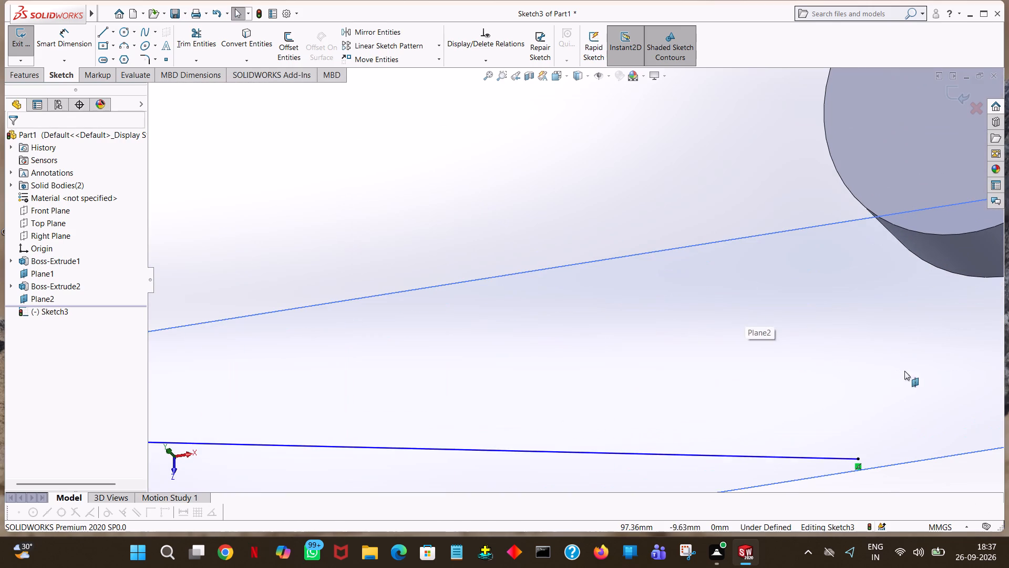
Undo the latest edits to the arm profile sketch, removing the sloping line toward the small boss.
{"action": "scroll", "coordinate": [718, 187], "scroll_direction": "down", "scroll_amount": 5, "text": "ctrl"}
{"action": "scroll", "coordinate": [718, 187], "scroll_direction": "up", "scroll_amount": 11, "text": "ctrl"}
{"action": "scroll", "coordinate": [641, 234], "scroll_direction": "up", "scroll_amount": 1, "text": "ctrl"}
{"action": "middle_click_drag", "start_coordinate": [598, 247], "coordinate": [619, 64]}
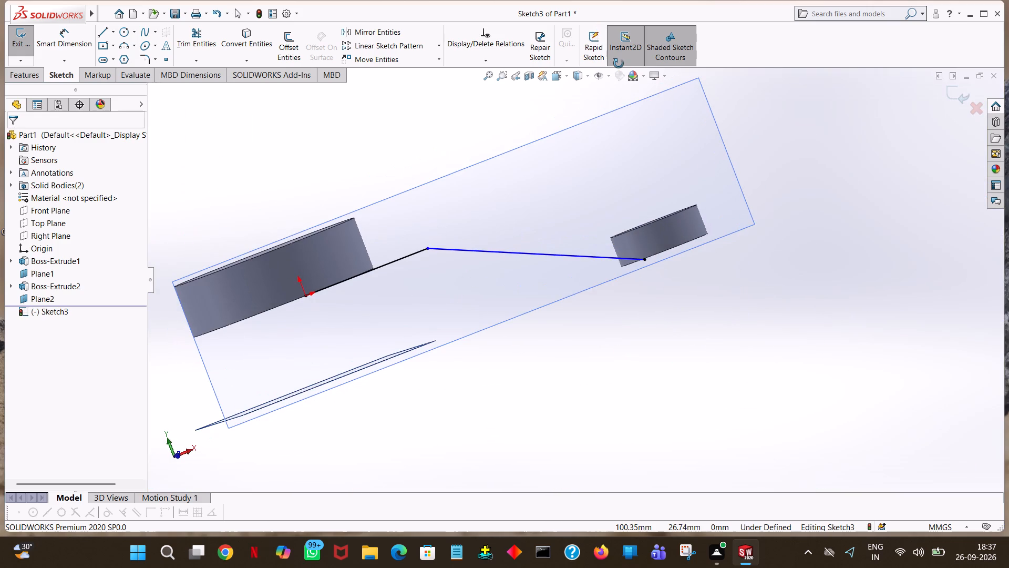
{"action": "middle_click_drag", "start_coordinate": [619, 64], "coordinate": [619, 65]}
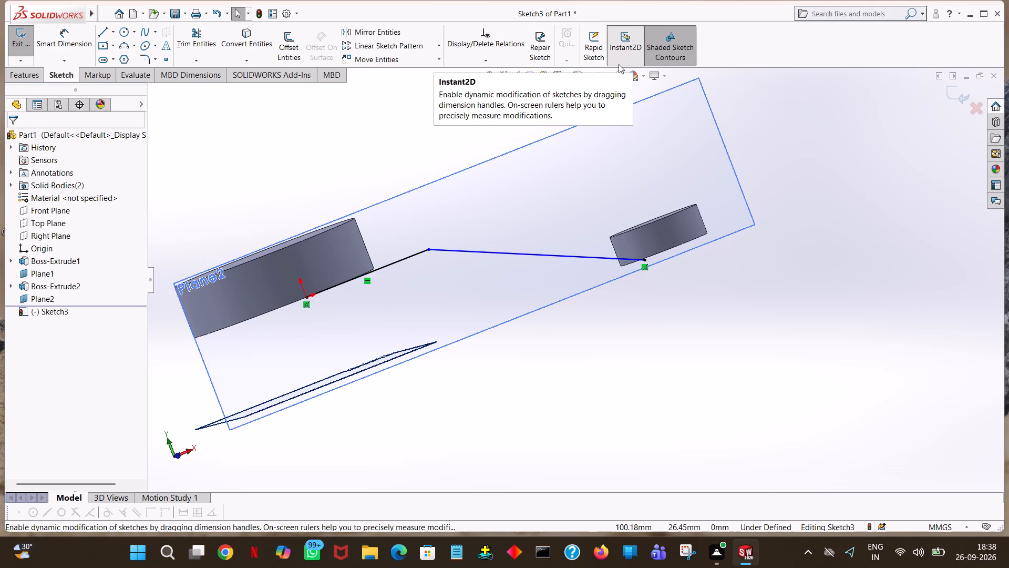
{"action": "middle_click_drag", "start_coordinate": [820, 126], "coordinate": [697, 317]}
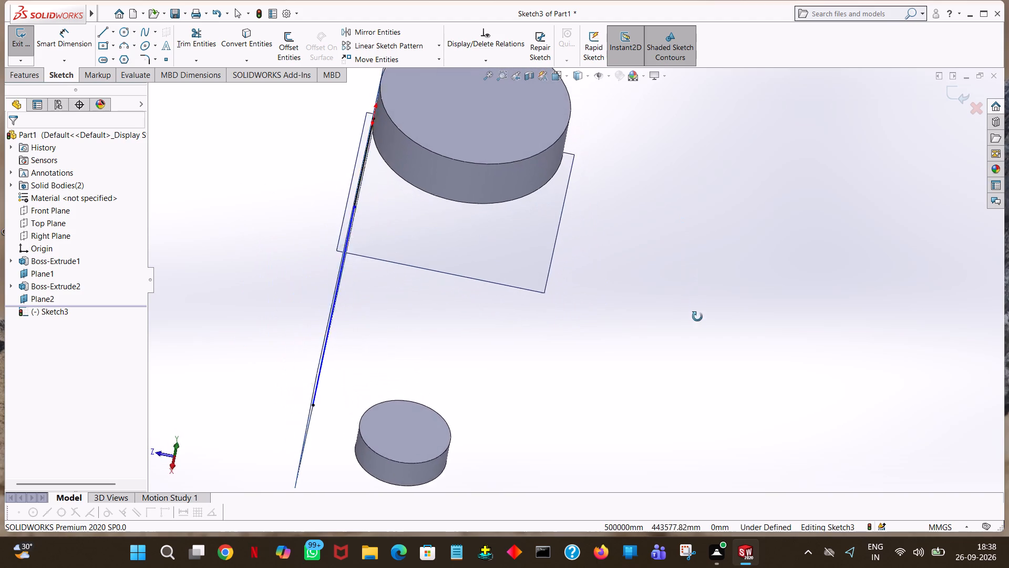
{"action": "middle_click_drag", "start_coordinate": [697, 317], "coordinate": [699, 336]}
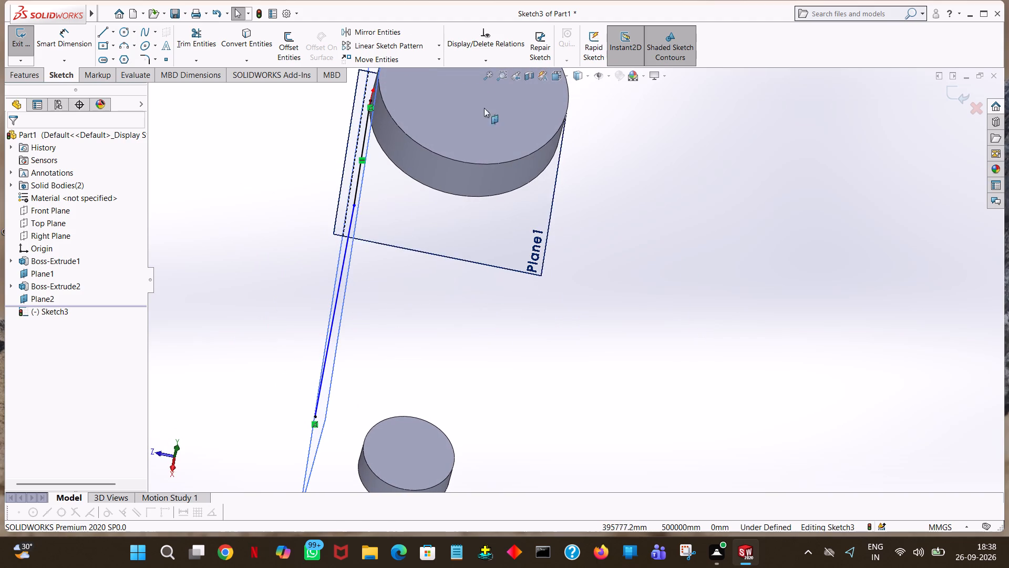
{"action": "left_click", "coordinate": [223, 11]}
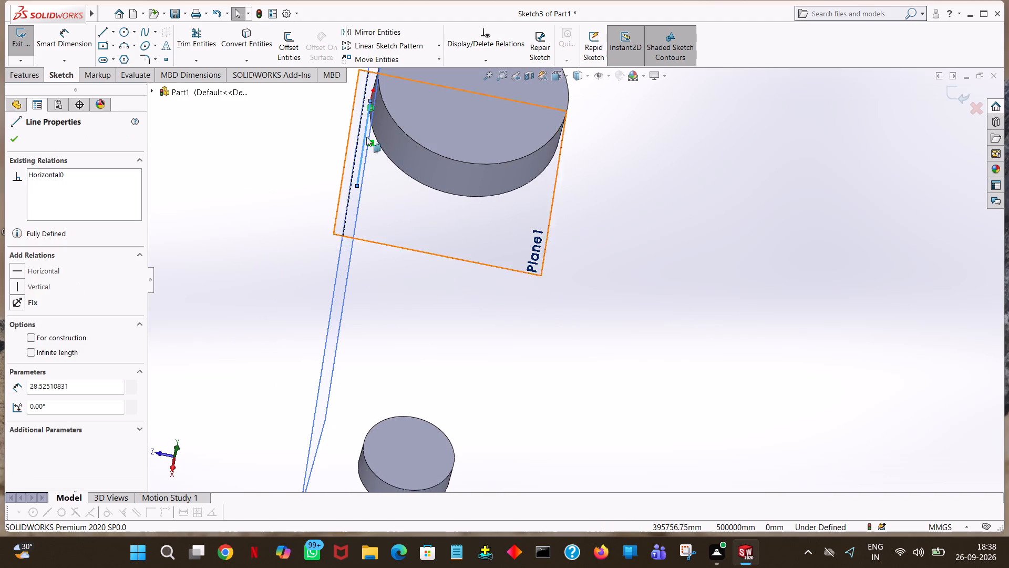
Examine the remaining horizontal line and the offset planes against both bosses from several angles.
{"action": "key", "text": "ctrl+7"}
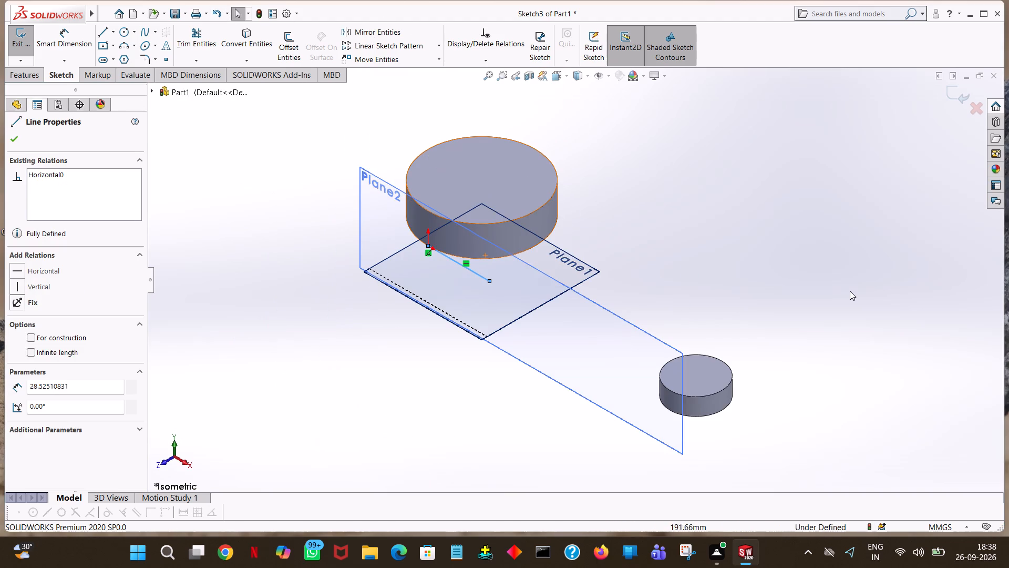
{"action": "middle_click_drag", "start_coordinate": [851, 291], "coordinate": [865, 236]}
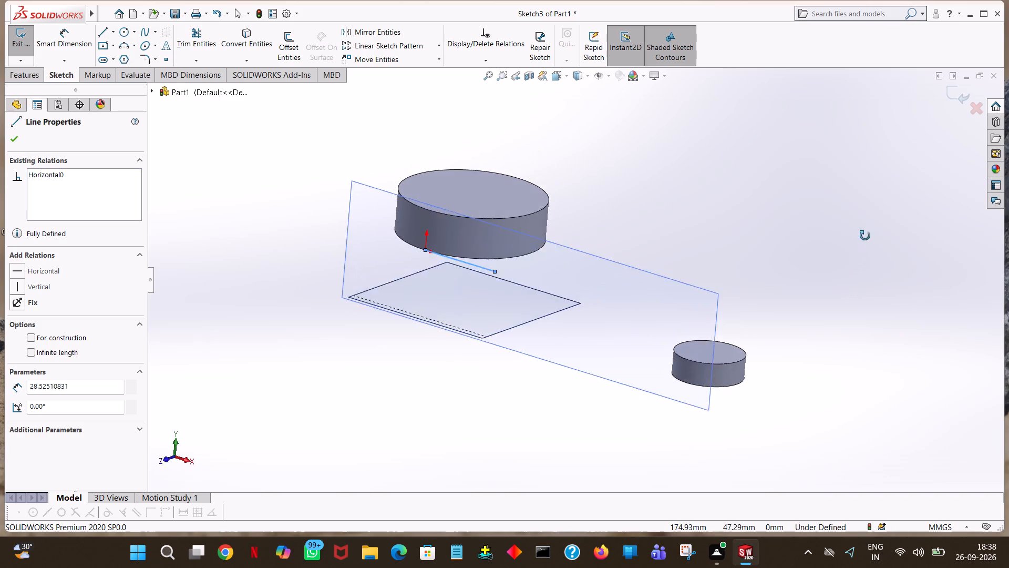
{"action": "middle_click_drag", "start_coordinate": [865, 236], "coordinate": [889, 187]}
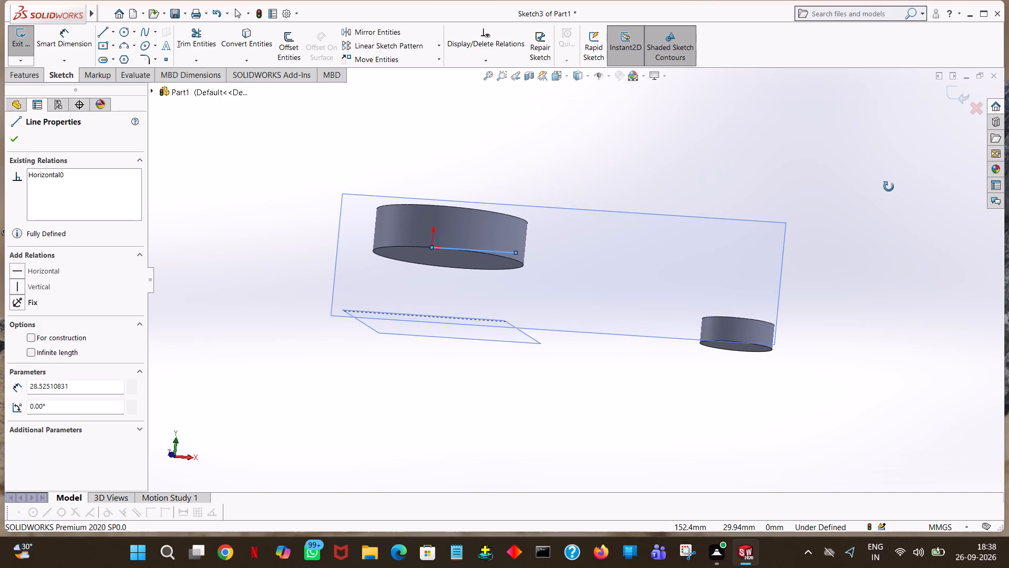
{"action": "middle_click_drag", "start_coordinate": [889, 187], "coordinate": [892, 236]}
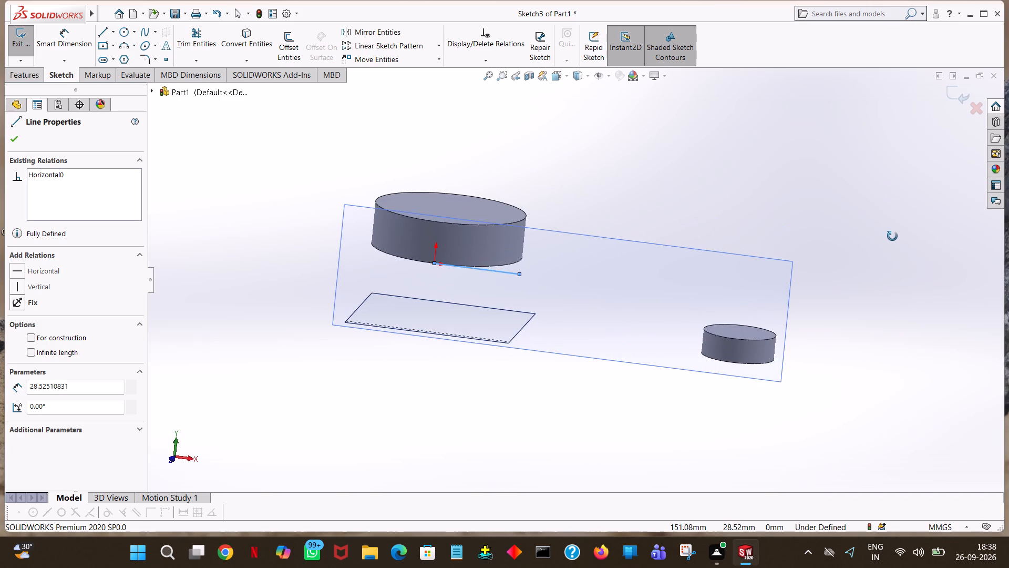
{"action": "middle_click_drag", "start_coordinate": [892, 236], "coordinate": [911, 107]}
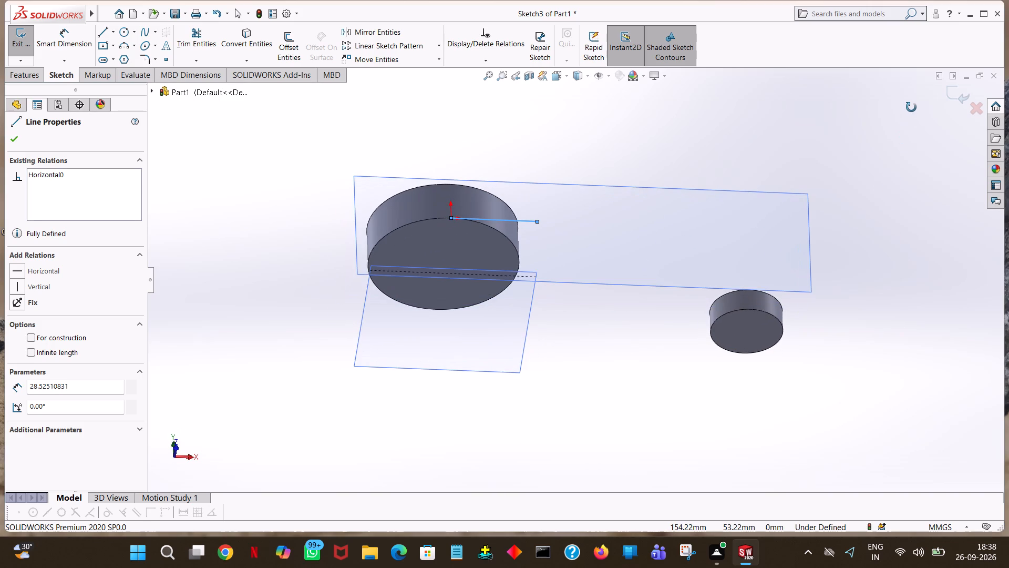
{"action": "middle_click_drag", "start_coordinate": [911, 107], "coordinate": [911, 116]}
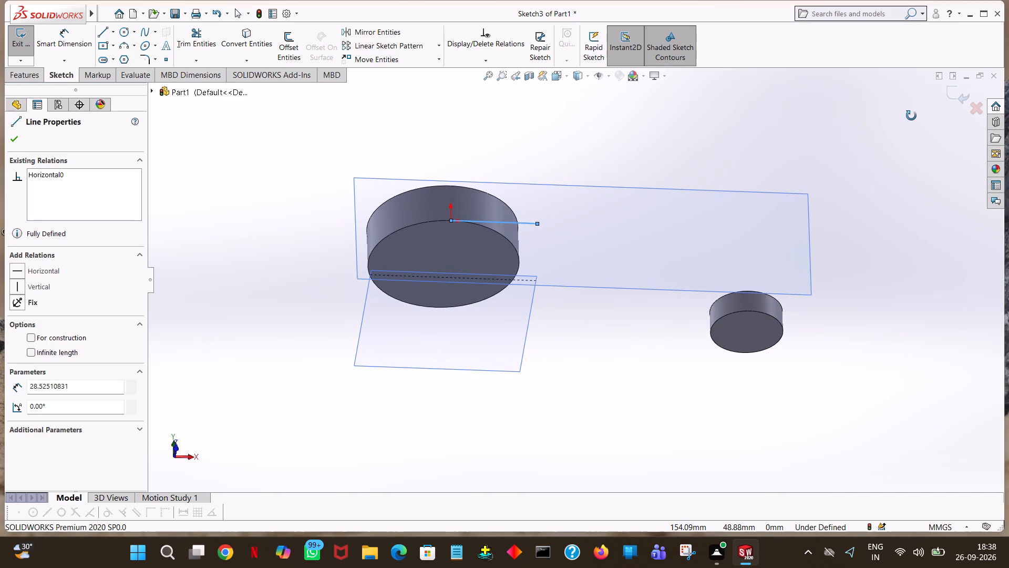
{"action": "middle_click_drag", "start_coordinate": [911, 116], "coordinate": [911, 89]}
{"action": "middle_click_drag", "start_coordinate": [885, 278], "coordinate": [888, 198]}
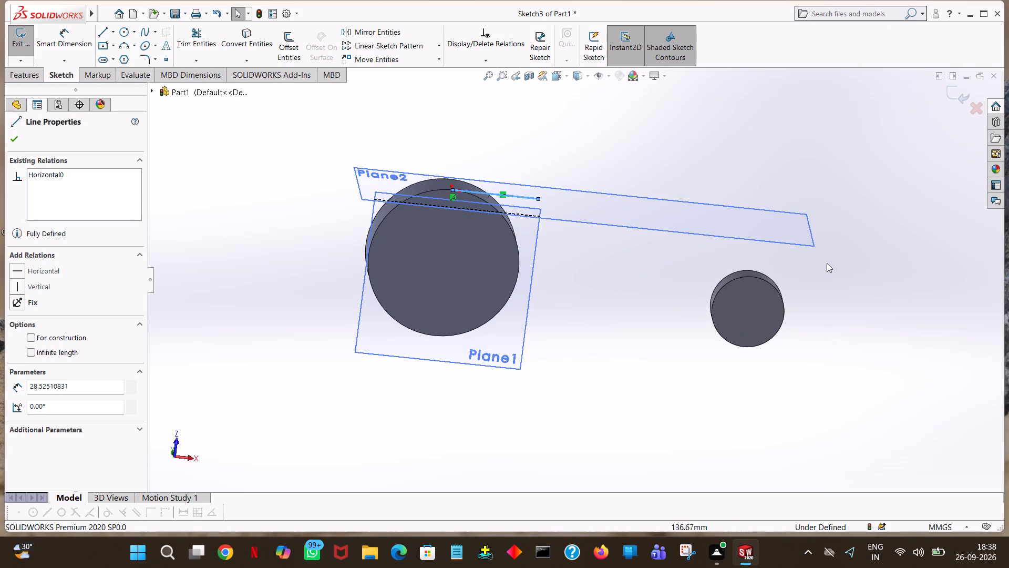
{"action": "middle_click_drag", "start_coordinate": [499, 387], "coordinate": [586, 470]}
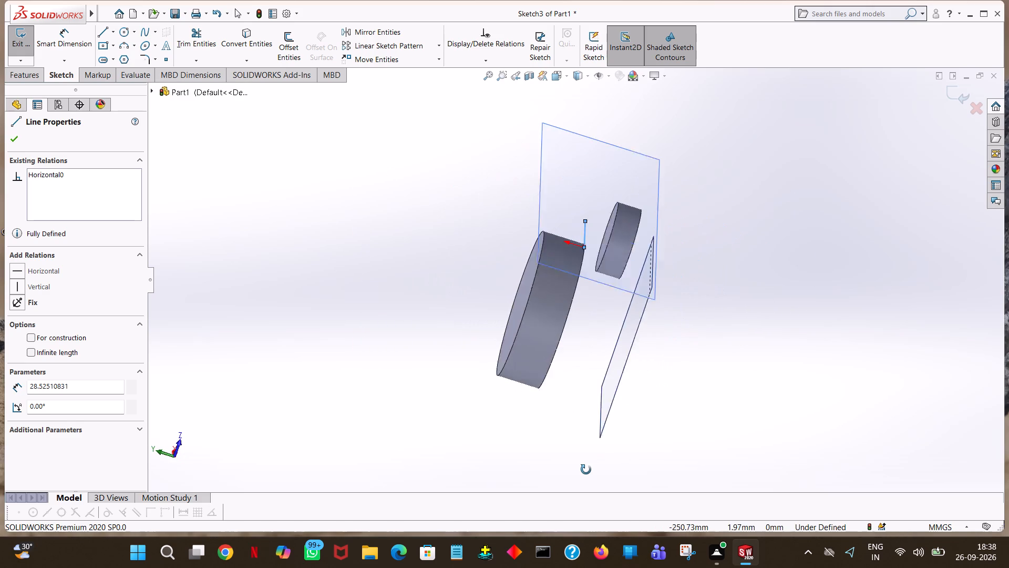
{"action": "middle_click_drag", "start_coordinate": [586, 470], "coordinate": [576, 534]}
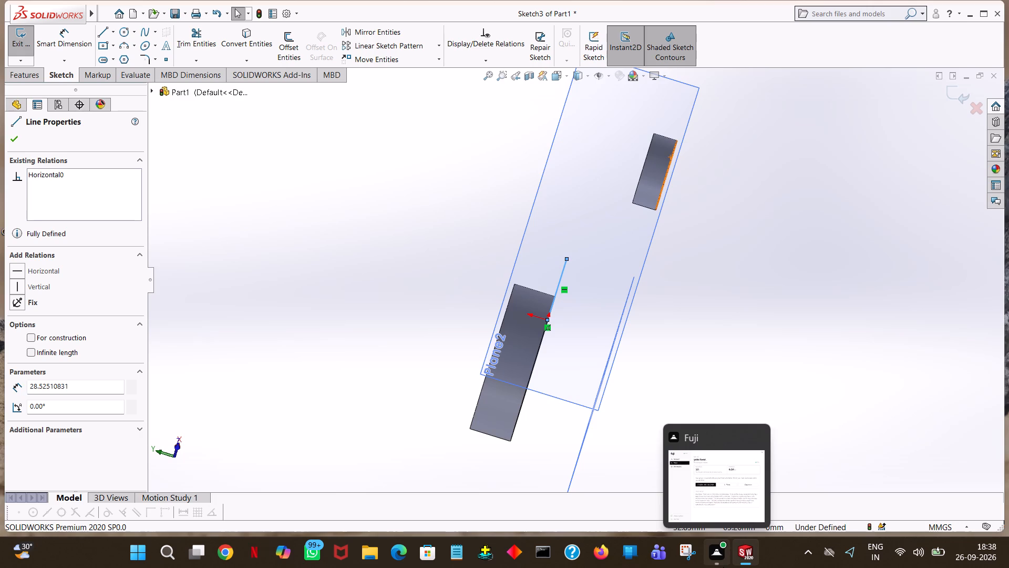
{"action": "middle_click_drag", "start_coordinate": [712, 394], "coordinate": [711, 261]}
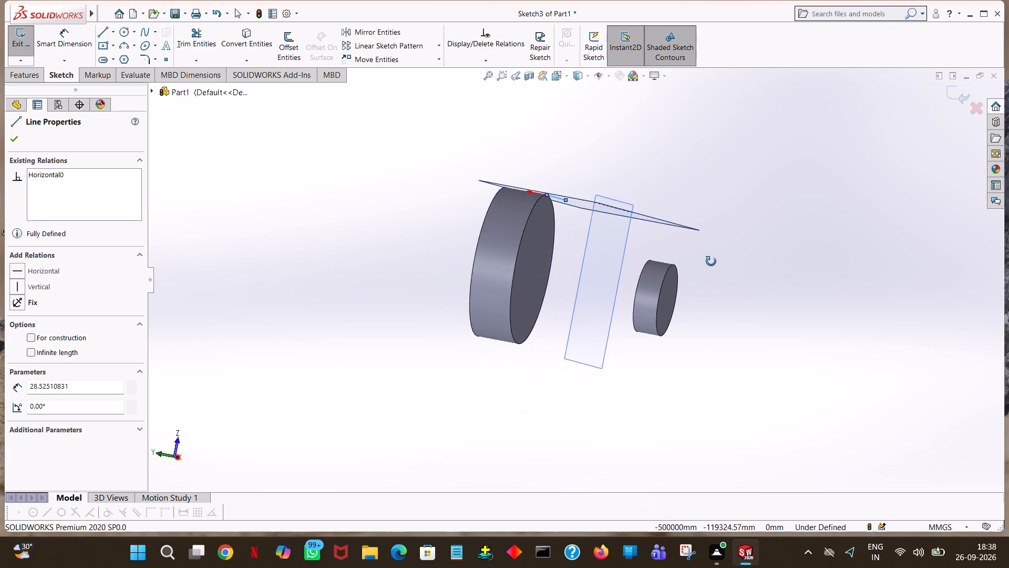
{"action": "middle_click_drag", "start_coordinate": [711, 261], "coordinate": [620, 239]}
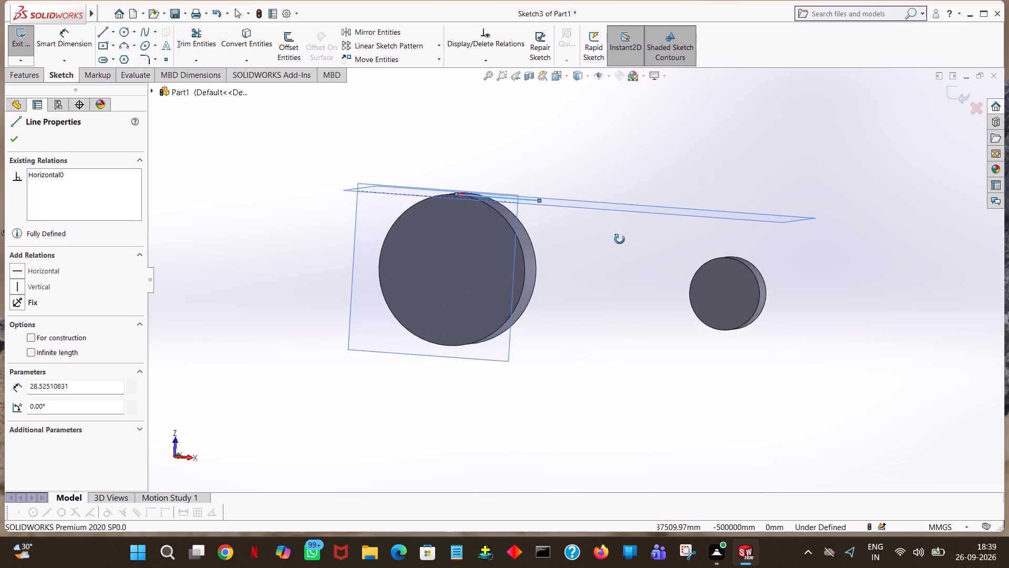
{"action": "middle_click_drag", "start_coordinate": [620, 239], "coordinate": [644, 242]}
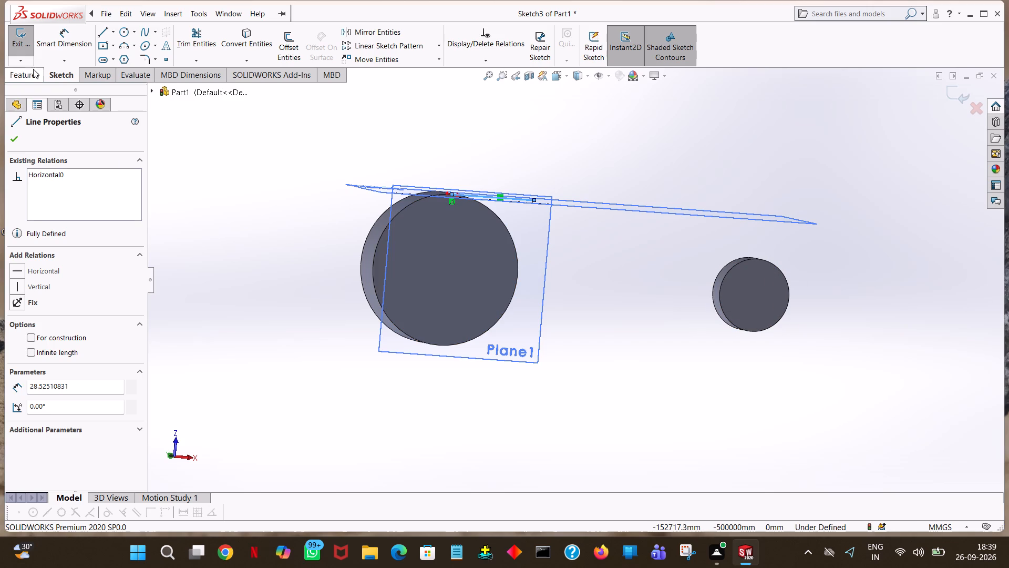
Trim away the remaining horizontal line in the sketch on the offset plane.
{"action": "left_click", "coordinate": [13, 138]}
{"action": "left_click", "coordinate": [189, 31]}
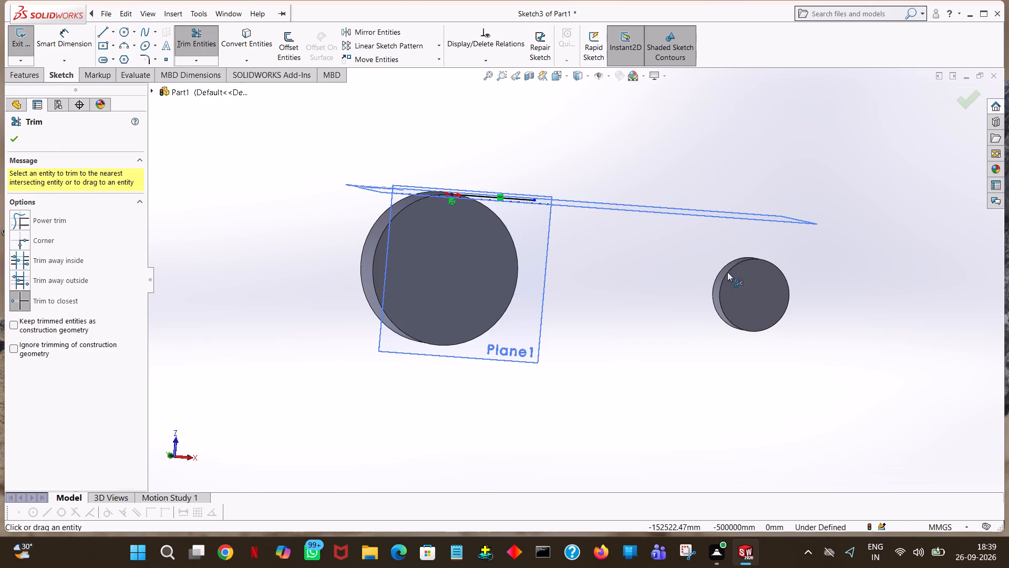
{"action": "left_click", "coordinate": [511, 198]}
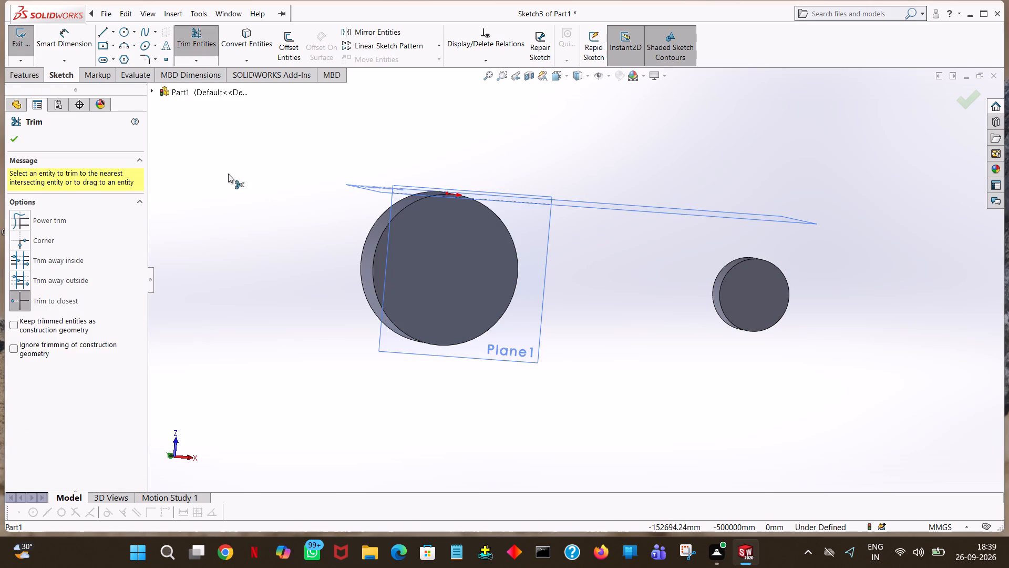
{"action": "left_click", "coordinate": [14, 141]}
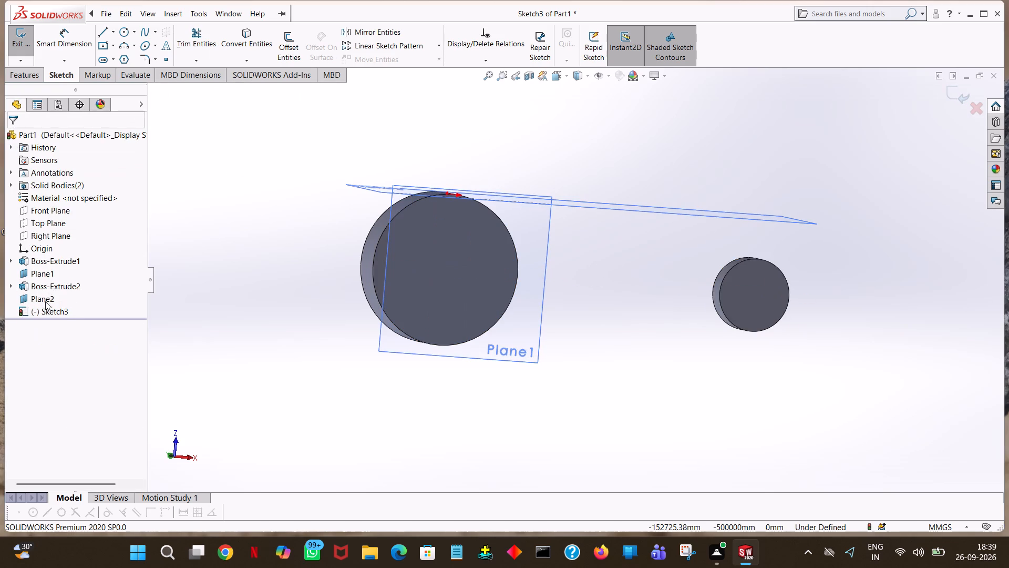
Hide the reference planes Plane2 and Plane1.
{"action": "left_click", "coordinate": [40, 297]}
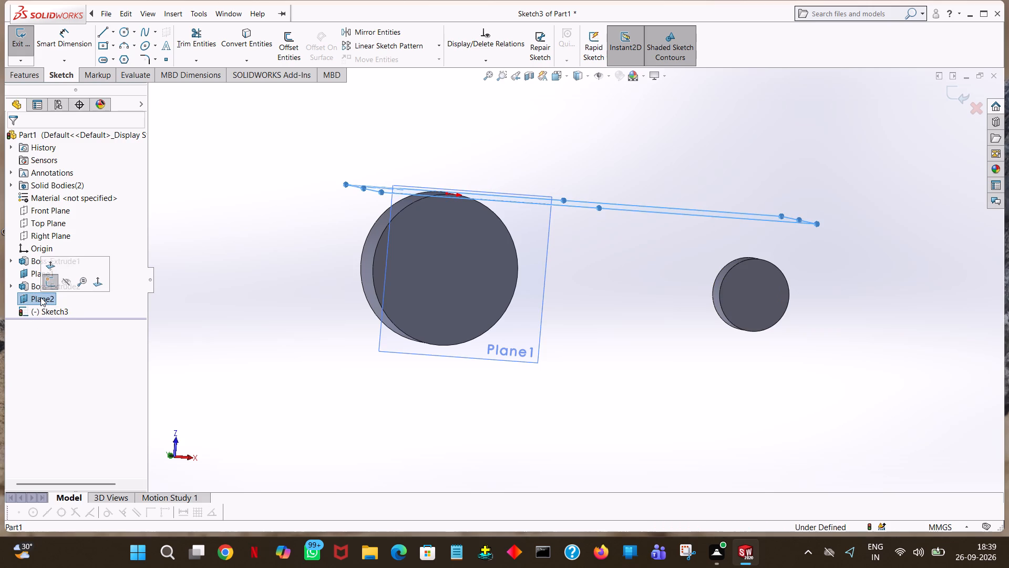
{"action": "left_click", "coordinate": [63, 280]}
{"action": "left_click", "coordinate": [42, 270]}
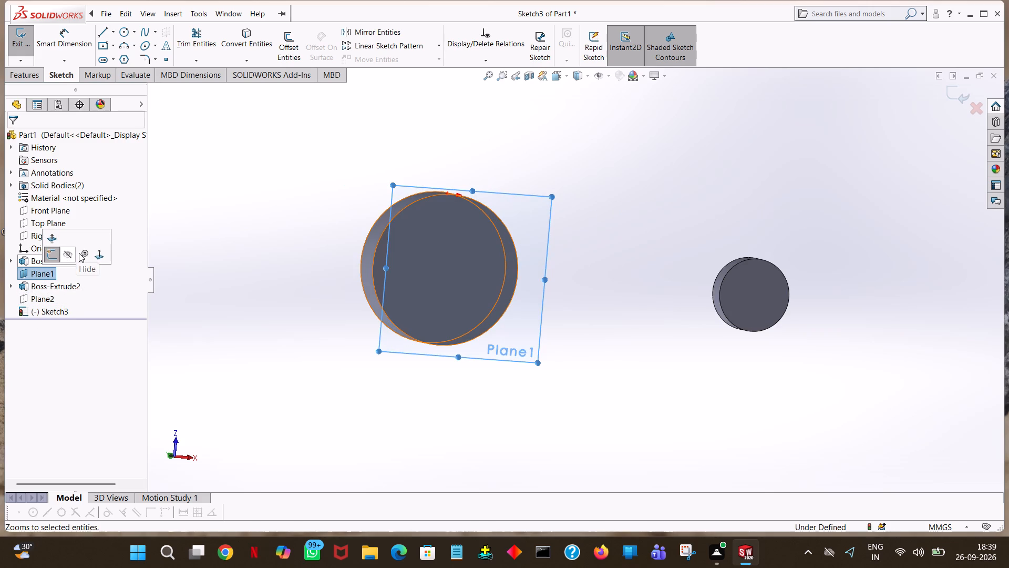
{"action": "left_click", "coordinate": [71, 253]}
{"action": "left_click", "coordinate": [662, 164]}
Examine the large and small bosses from below, face-on and from above.
{"action": "middle_click_drag", "start_coordinate": [651, 176], "coordinate": [656, 279]}
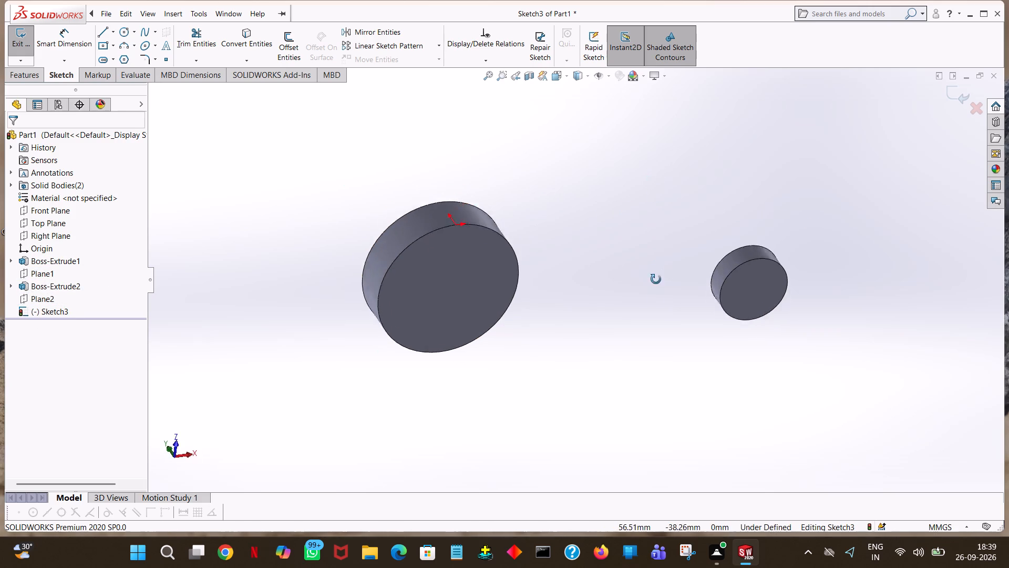
{"action": "middle_click_drag", "start_coordinate": [656, 279], "coordinate": [613, 279]}
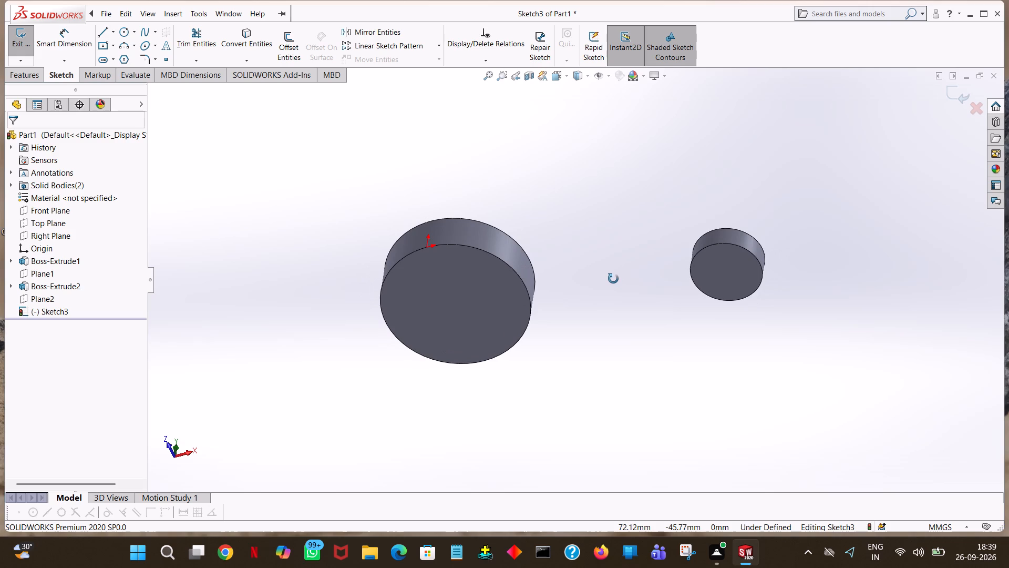
{"action": "middle_click_drag", "start_coordinate": [613, 279], "coordinate": [620, 293]}
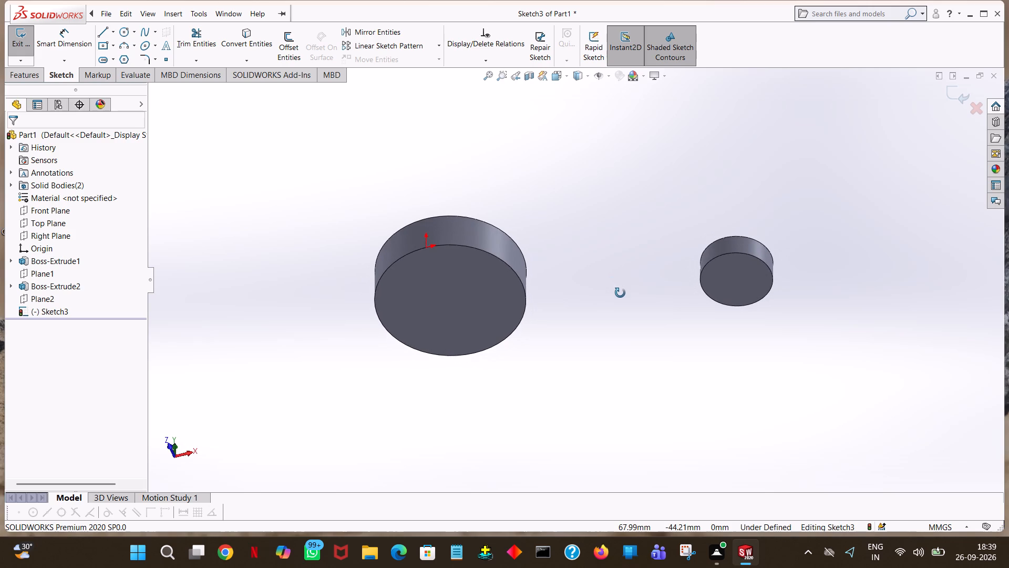
{"action": "middle_click_drag", "start_coordinate": [620, 293], "coordinate": [631, 227]}
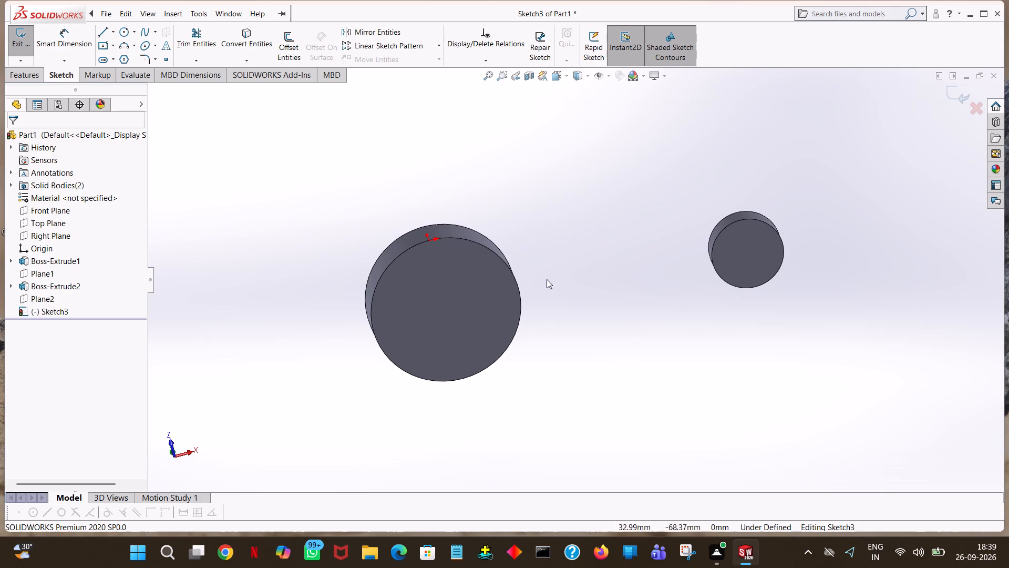
{"action": "middle_click_drag", "start_coordinate": [502, 188], "coordinate": [509, 230]}
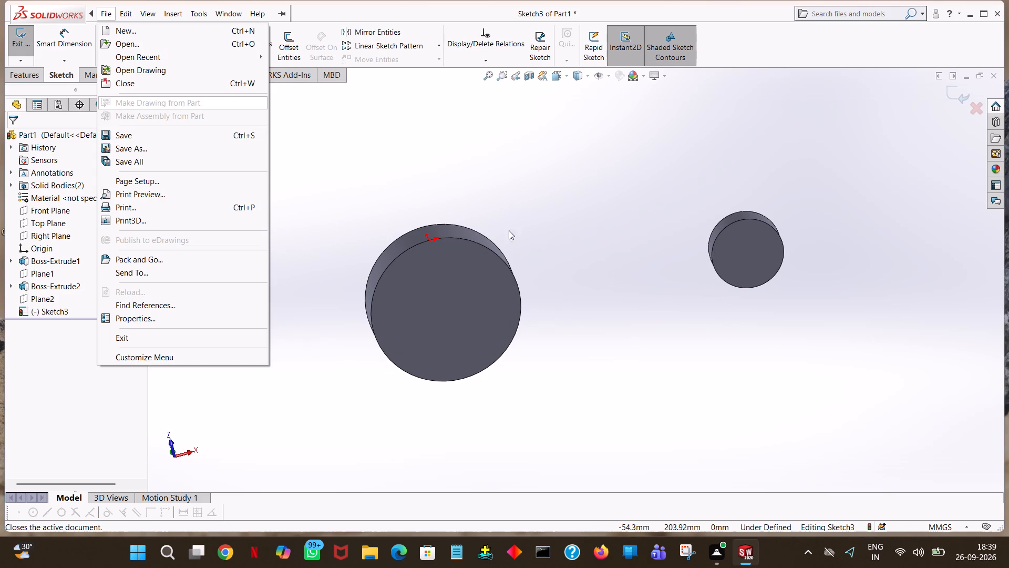
{"action": "middle_click_drag", "start_coordinate": [509, 230], "coordinate": [520, 392]}
{"action": "key", "text": "space"}
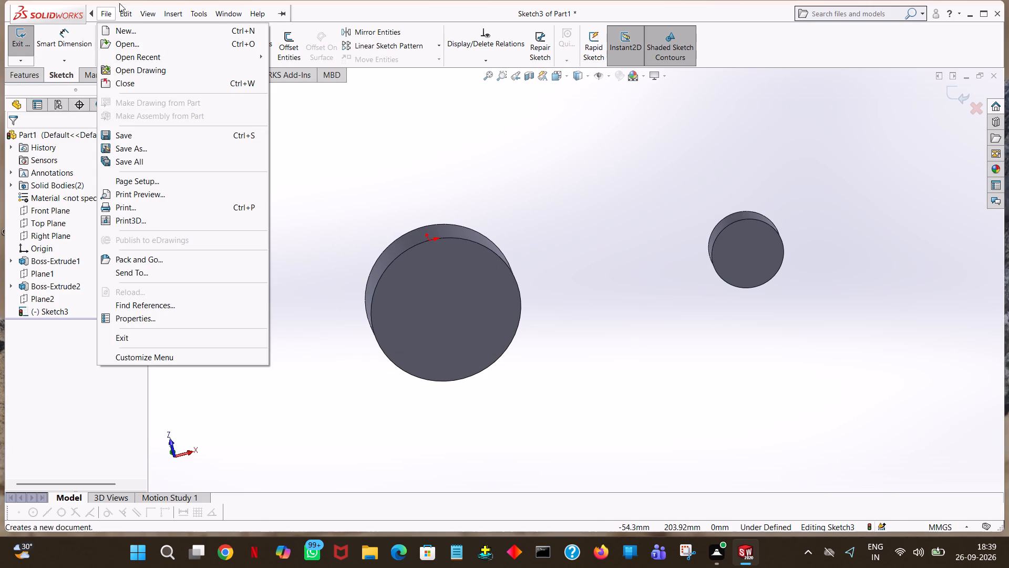
{"action": "key", "text": "space"}
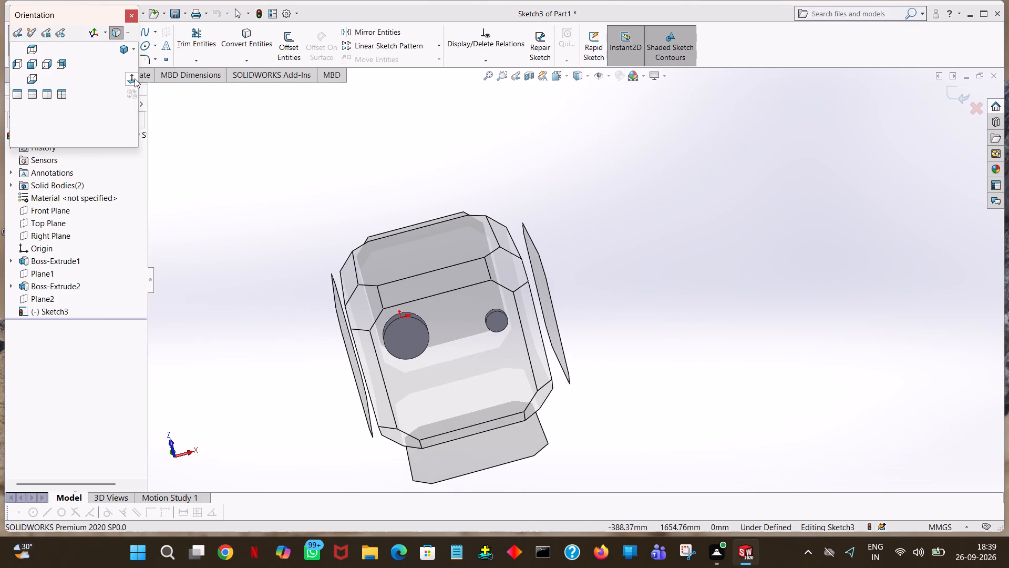
{"action": "left_click", "coordinate": [135, 79]}
{"action": "middle_click_drag", "start_coordinate": [632, 202], "coordinate": [599, 397]}
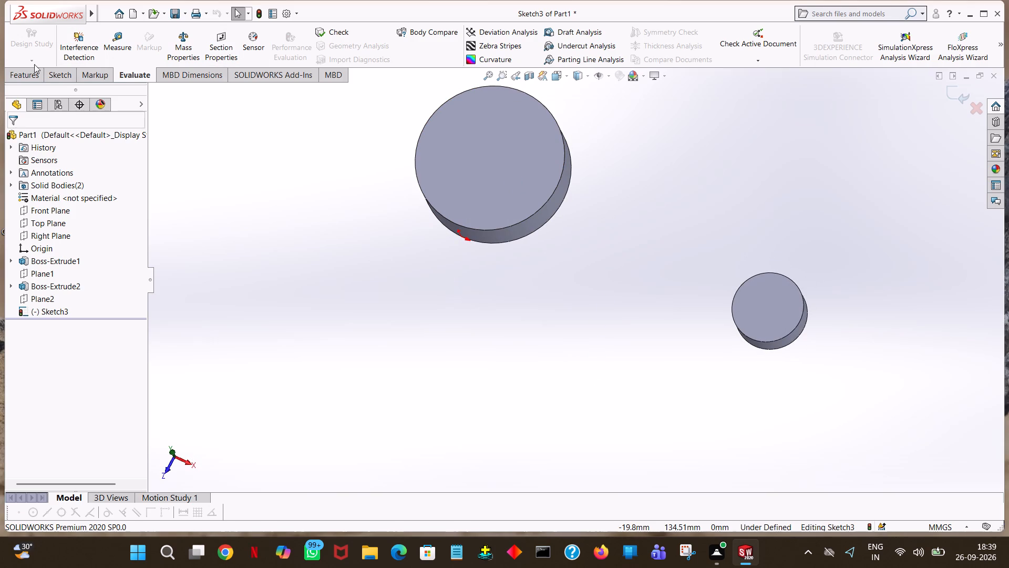
Exit the emptied arm profile sketch on the offset plane.
{"action": "left_click", "coordinate": [12, 74]}
{"action": "left_click", "coordinate": [57, 74]}
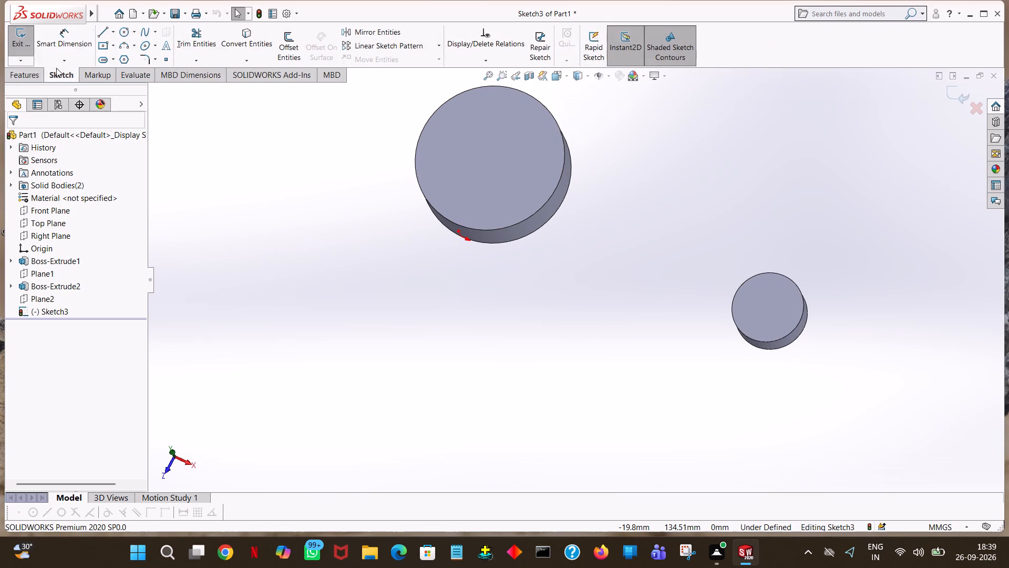
{"action": "left_click", "coordinate": [26, 40]}
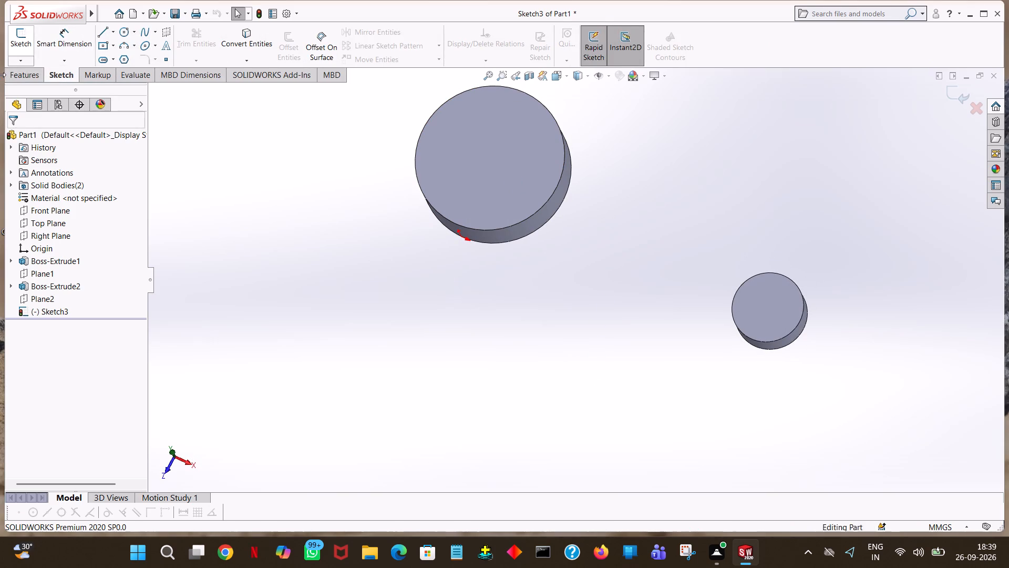
On the large boss's top face, sketch a three-sided open outline extending 35 mm toward the small boss from opposite rim points.
{"action": "left_click", "coordinate": [8, 75]}
{"action": "left_click", "coordinate": [29, 47]}
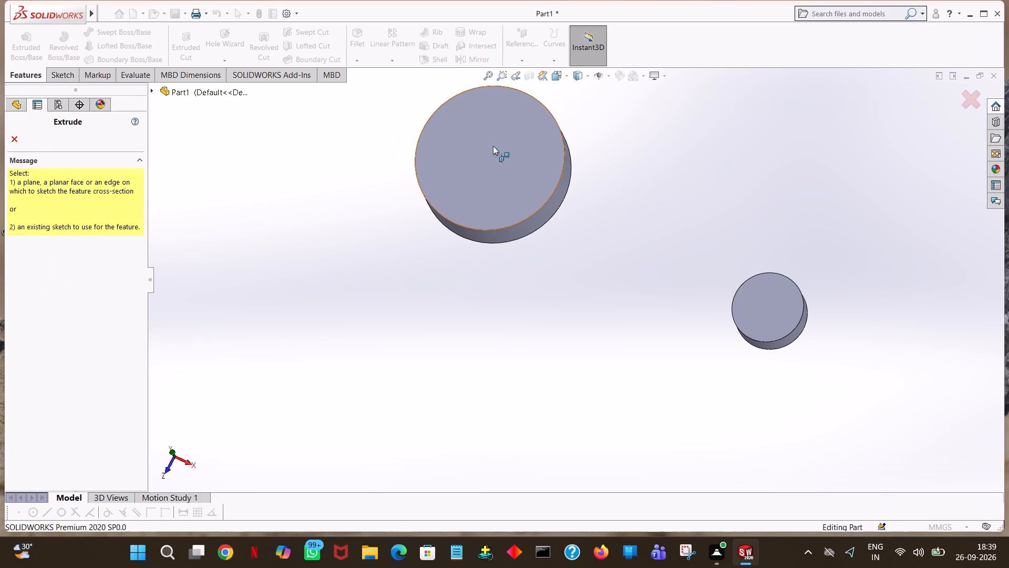
{"action": "left_click", "coordinate": [522, 151]}
{"action": "key", "text": "space"}
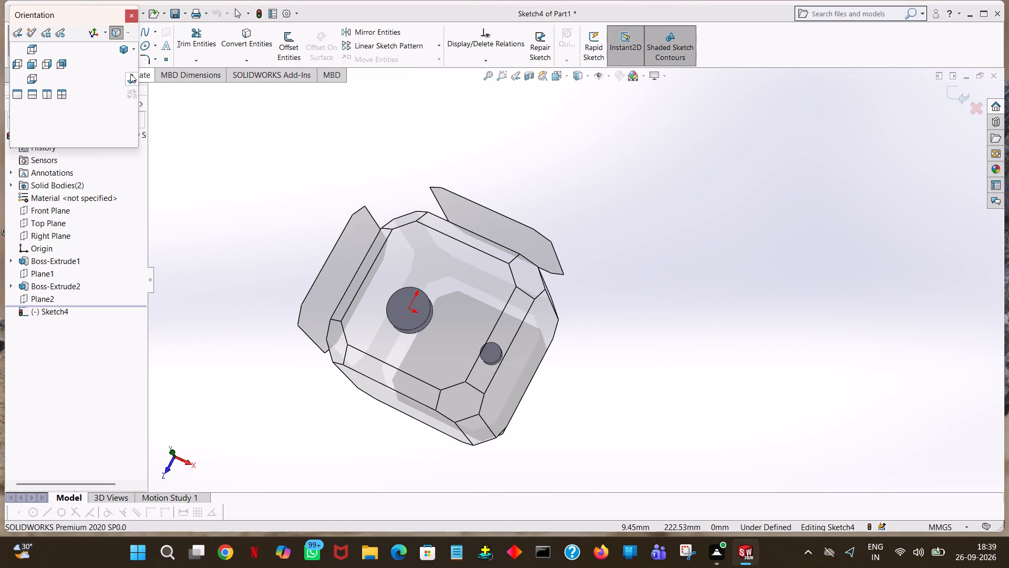
{"action": "left_click", "coordinate": [130, 74]}
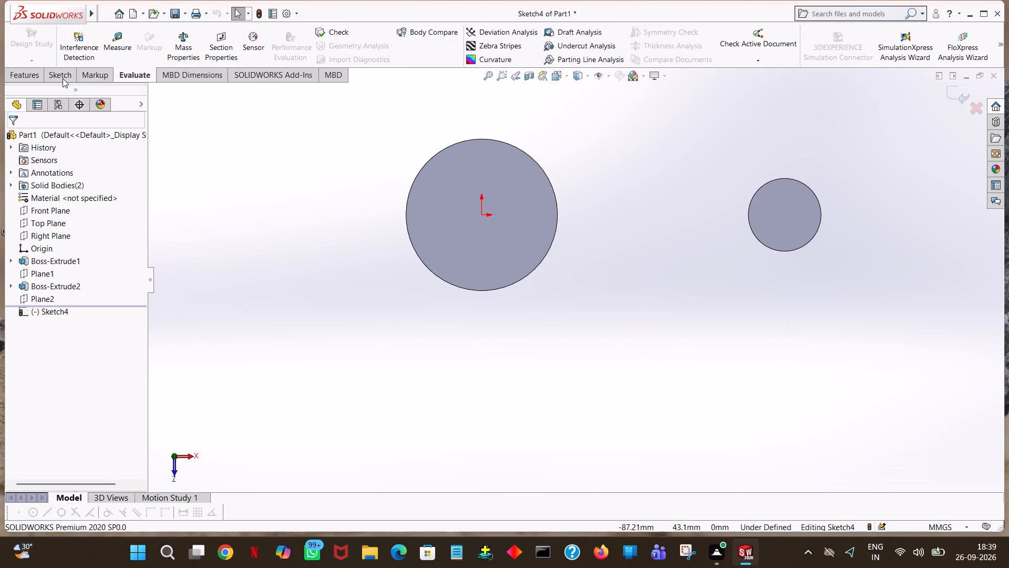
{"action": "left_click", "coordinate": [63, 78]}
{"action": "left_click", "coordinate": [101, 34]}
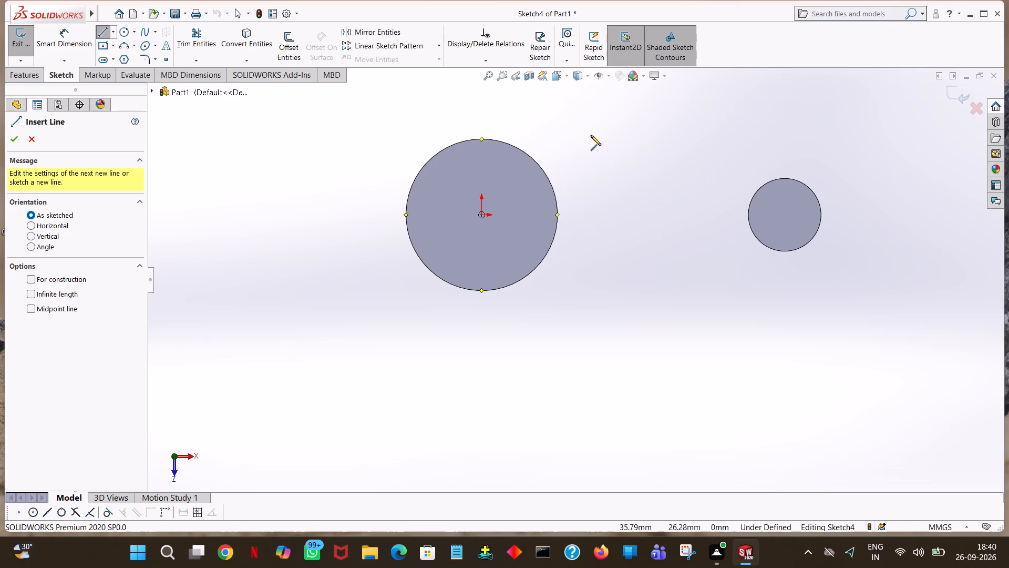
{"action": "left_click", "coordinate": [480, 138]}
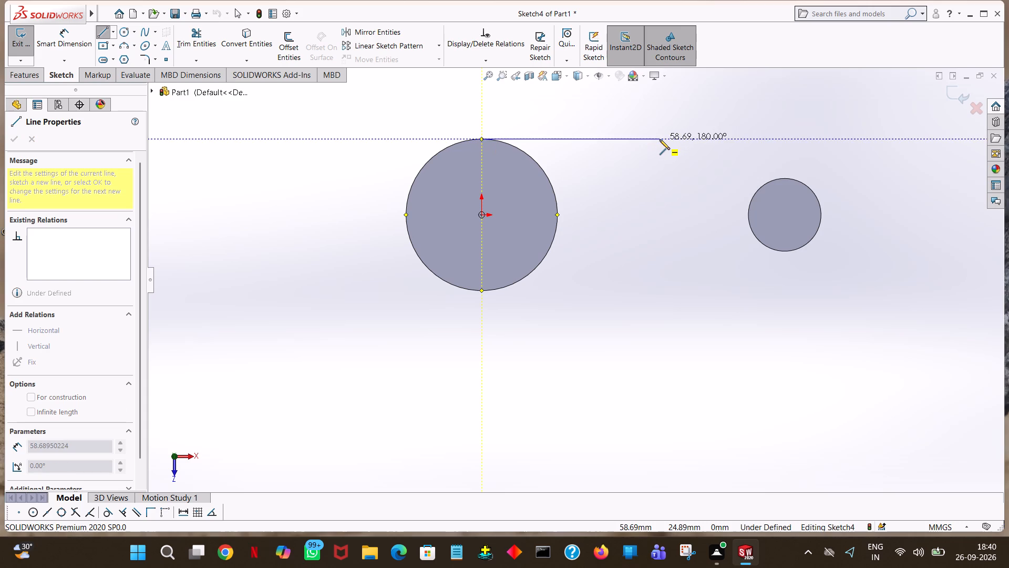
{"action": "left_click", "coordinate": [660, 139]}
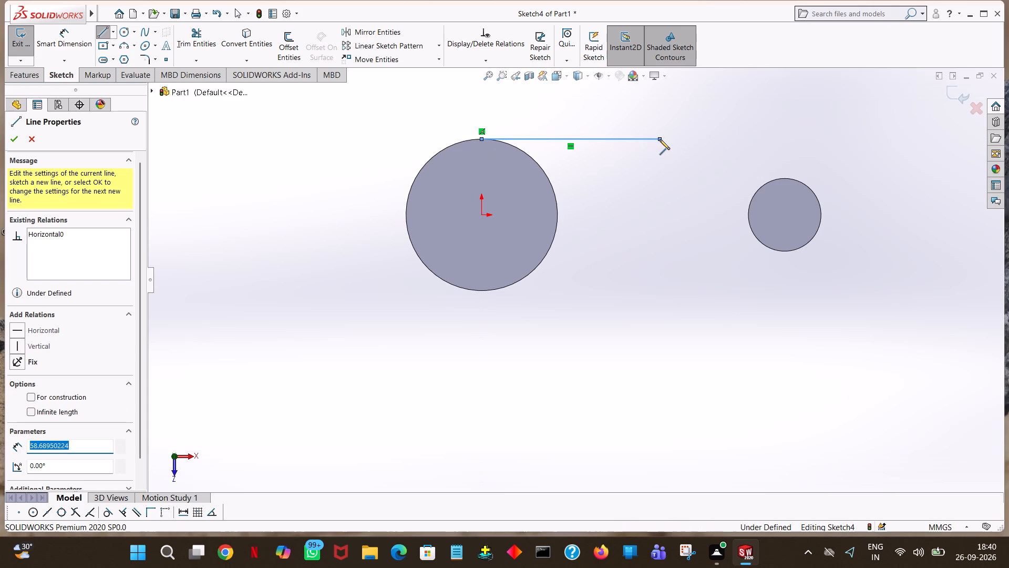
{"action": "type", "text": "35"}
{"action": "key", "text": "Return"}
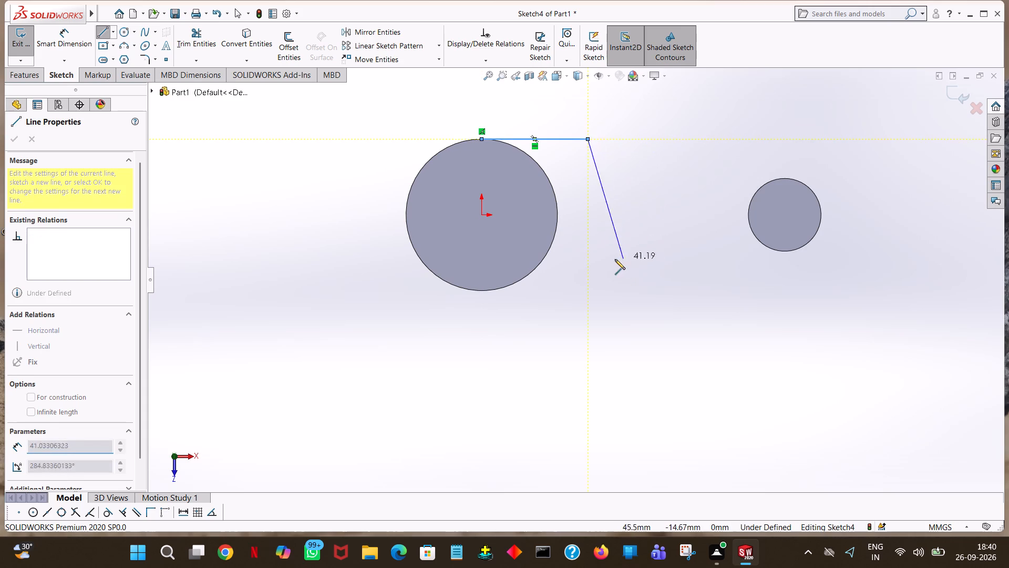
{"action": "left_click", "coordinate": [586, 290]}
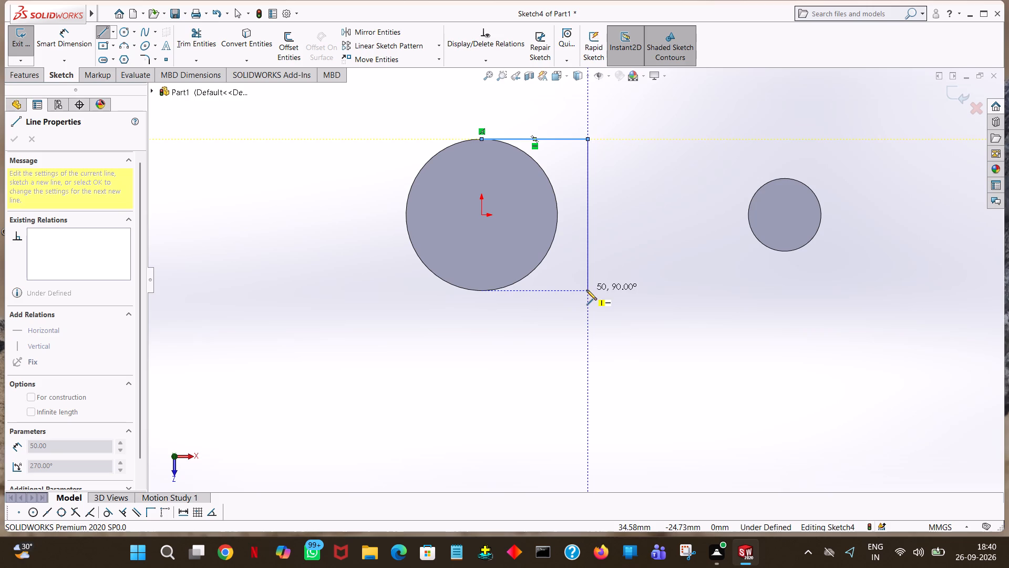
{"action": "left_click", "coordinate": [480, 292]}
{"action": "right_click", "coordinate": [480, 292]}
{"action": "left_click", "coordinate": [502, 299]}
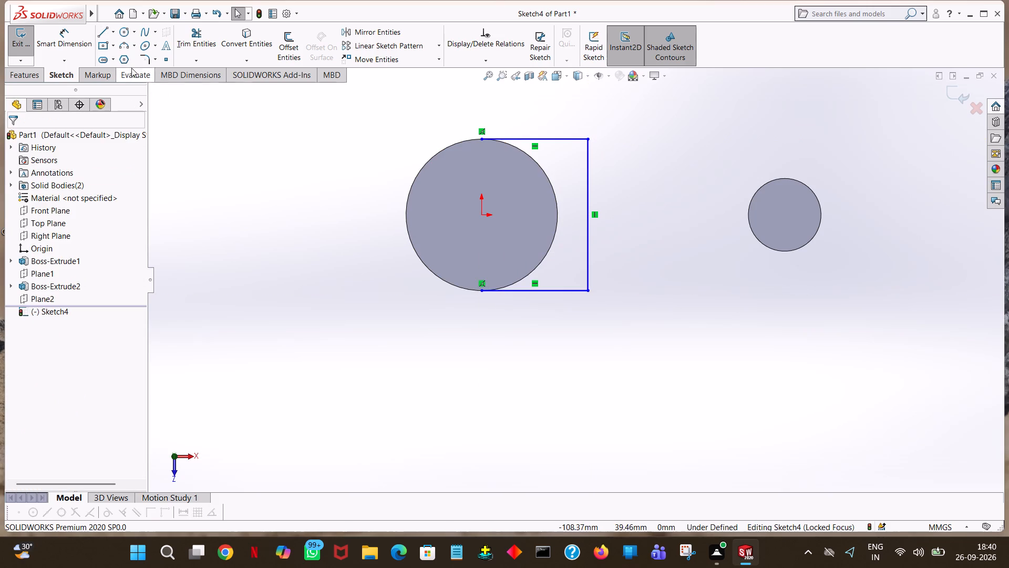
Close the outline with a three-point arc of 25 mm radius following the large boss's rim on the small boss's side.
{"action": "left_click", "coordinate": [121, 45]}
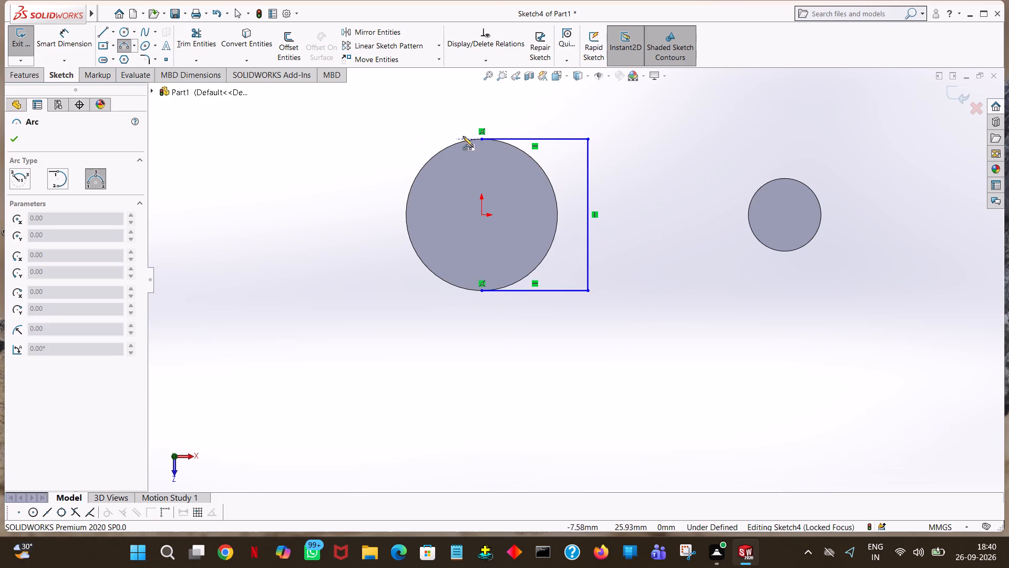
{"action": "left_click", "coordinate": [480, 139]}
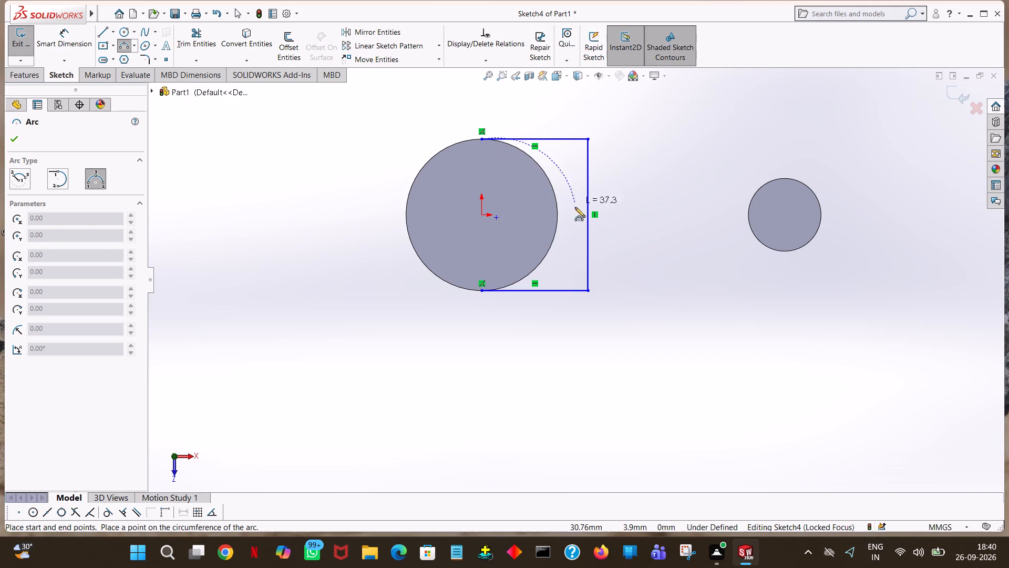
{"action": "left_click", "coordinate": [481, 291]}
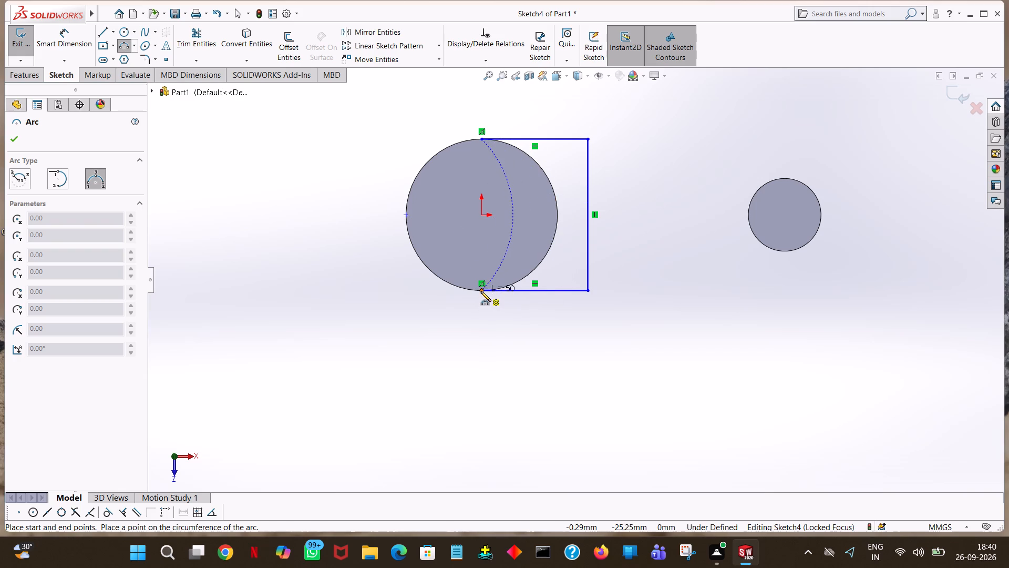
{"action": "left_click", "coordinate": [558, 214]}
{"action": "right_click", "coordinate": [558, 214]}
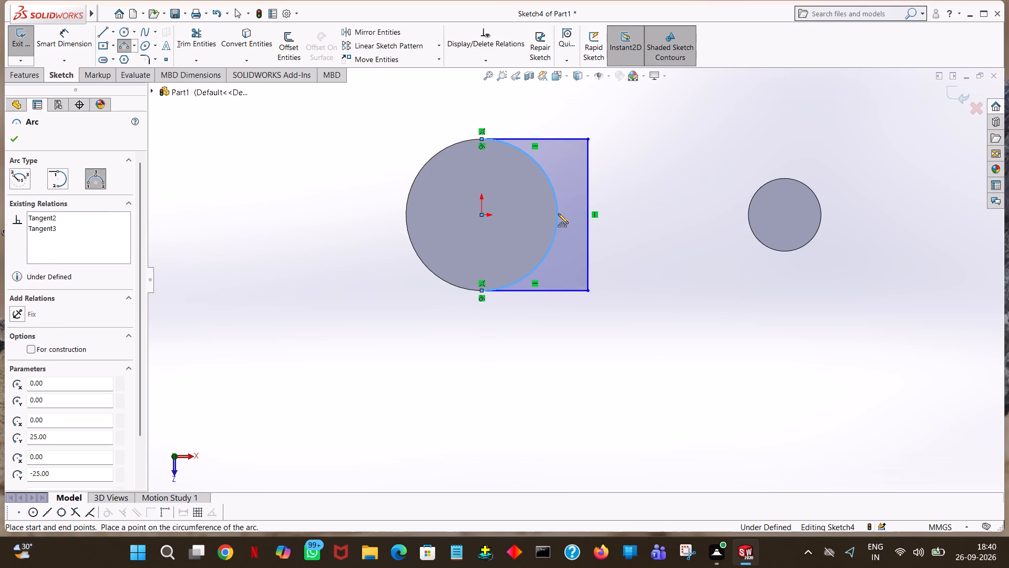
{"action": "left_click", "coordinate": [575, 224]}
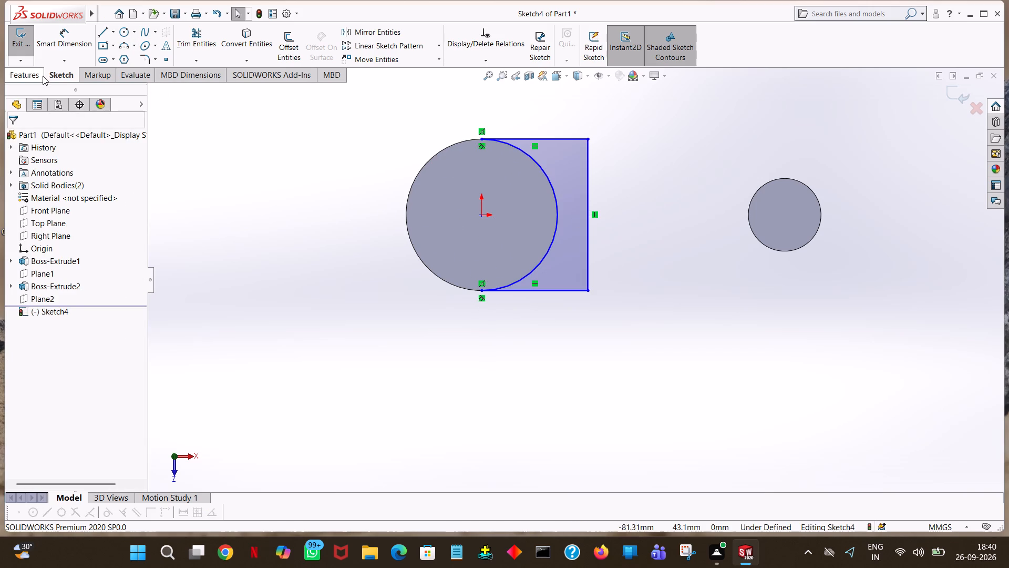
Extrude the closed profile 14 mm blind in the reversed direction, down along the large boss, with merge result on.
{"action": "left_click", "coordinate": [43, 76]}
{"action": "left_click", "coordinate": [43, 50]}
{"action": "middle_click_drag", "start_coordinate": [595, 341], "coordinate": [606, 271]}
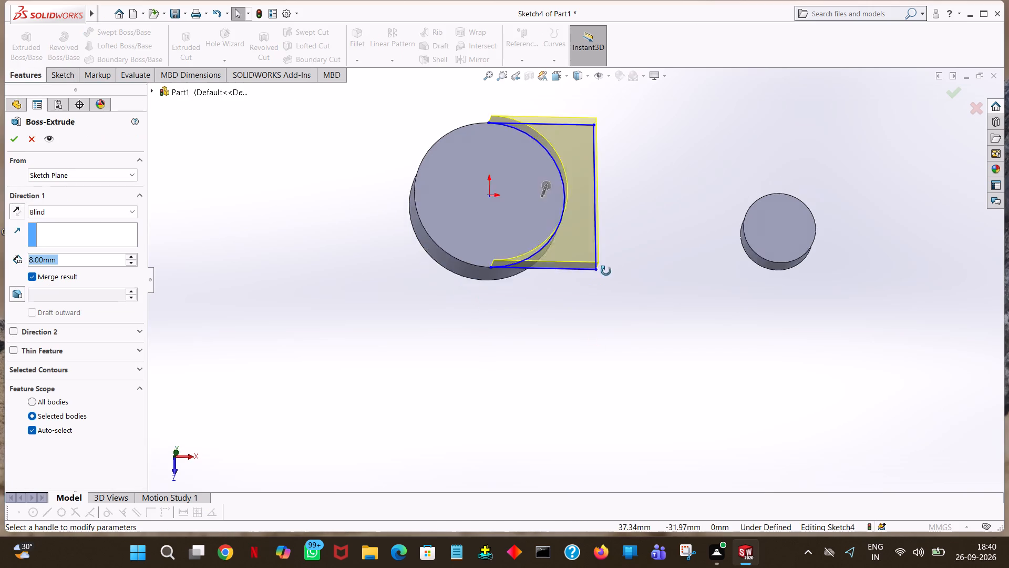
{"action": "middle_click_drag", "start_coordinate": [606, 271], "coordinate": [612, 205]}
{"action": "left_click", "coordinate": [14, 211]}
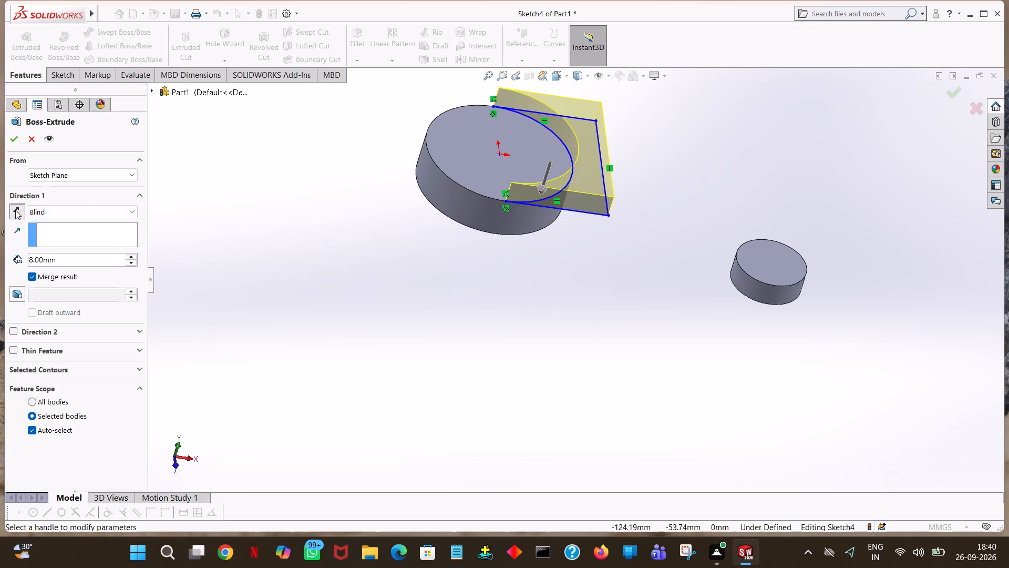
{"action": "double_click", "coordinate": [66, 260]}
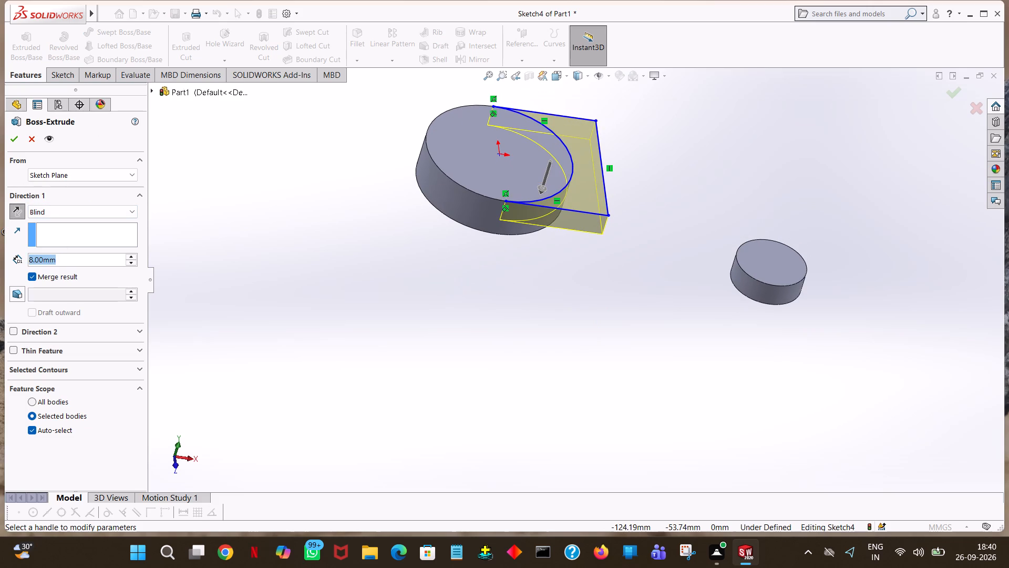
{"action": "type", "text": "14"}
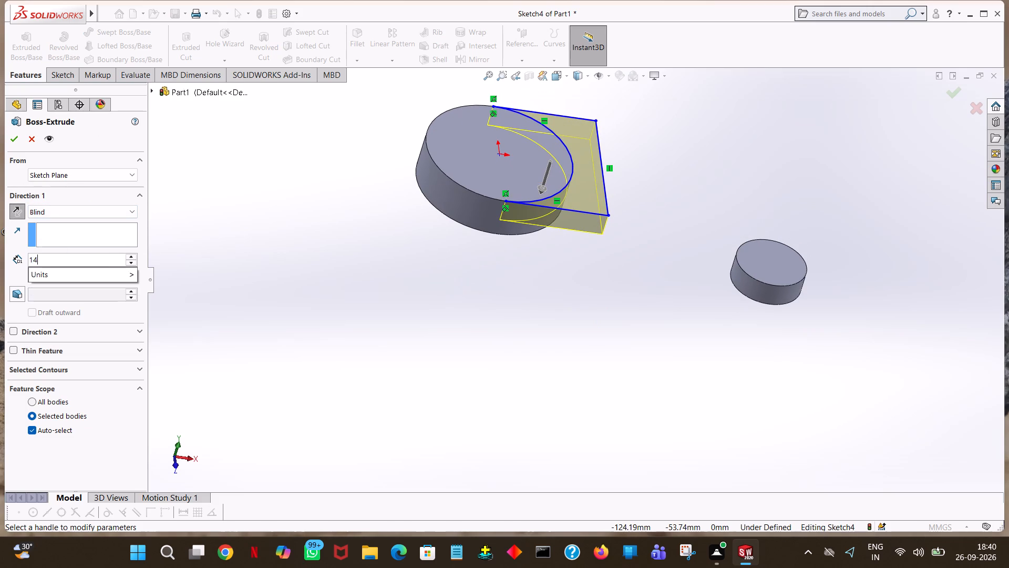
{"action": "key", "text": "Return"}
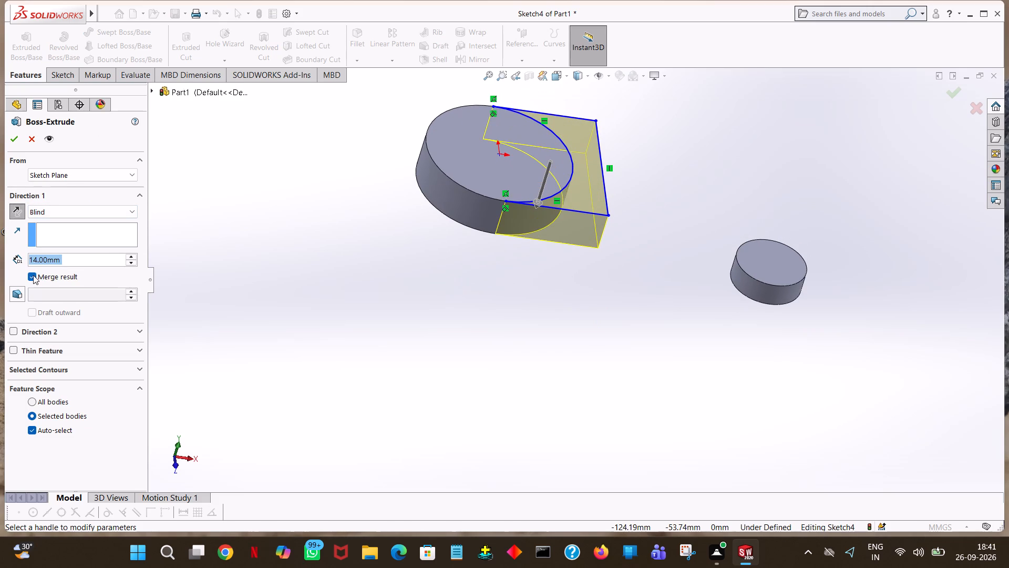
{"action": "left_click", "coordinate": [14, 138]}
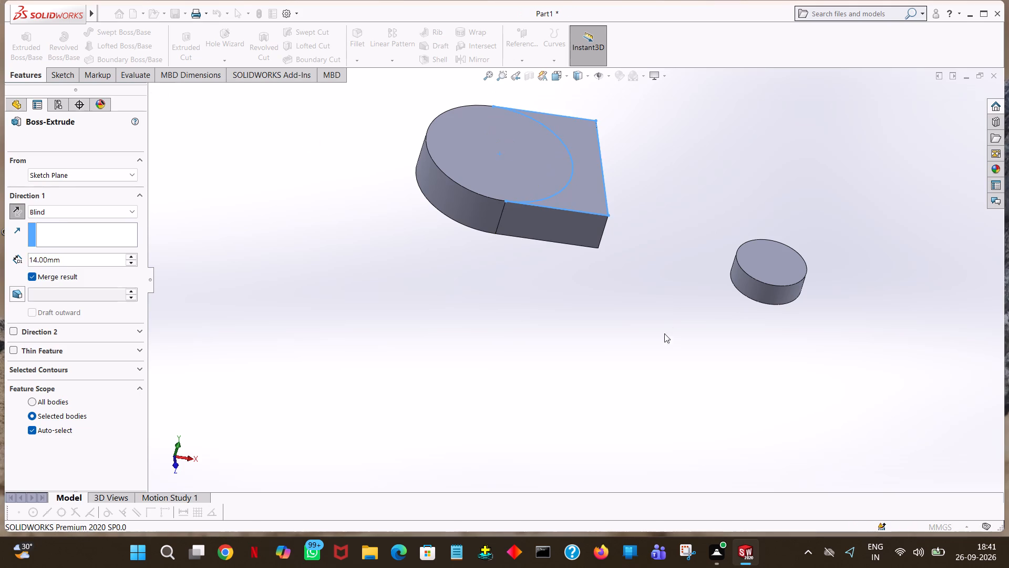
{"action": "left_click", "coordinate": [661, 342]}
Examine the extended large boss and its height relative to the small boss from above, from the sides and from below.
{"action": "middle_click_drag", "start_coordinate": [661, 316], "coordinate": [663, 163]}
{"action": "middle_click_drag", "start_coordinate": [657, 145], "coordinate": [653, 204]}
{"action": "middle_click_drag", "start_coordinate": [660, 254], "coordinate": [667, 372]}
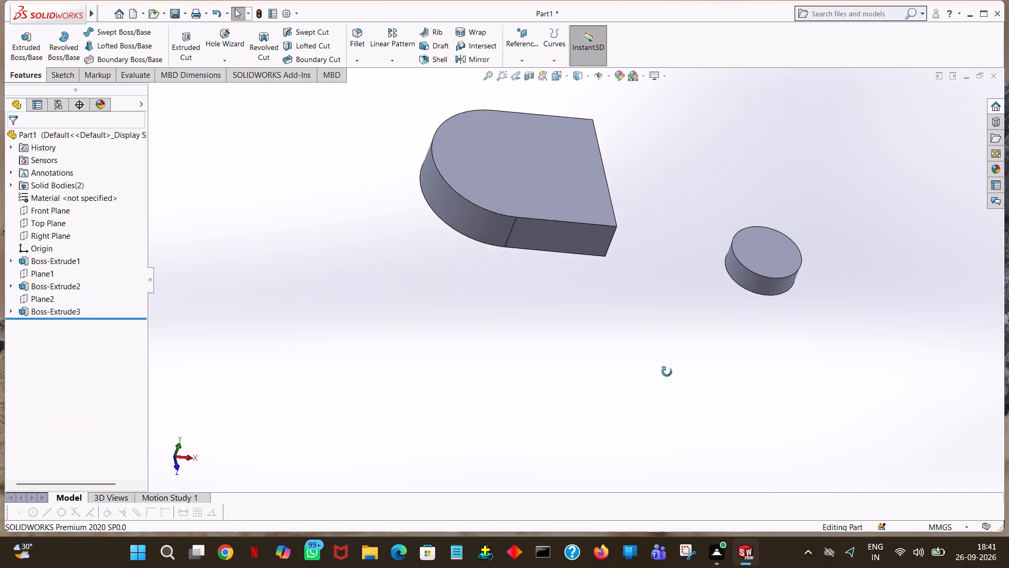
{"action": "middle_click_drag", "start_coordinate": [667, 372], "coordinate": [667, 395]}
{"action": "middle_click_drag", "start_coordinate": [621, 359], "coordinate": [604, 207]}
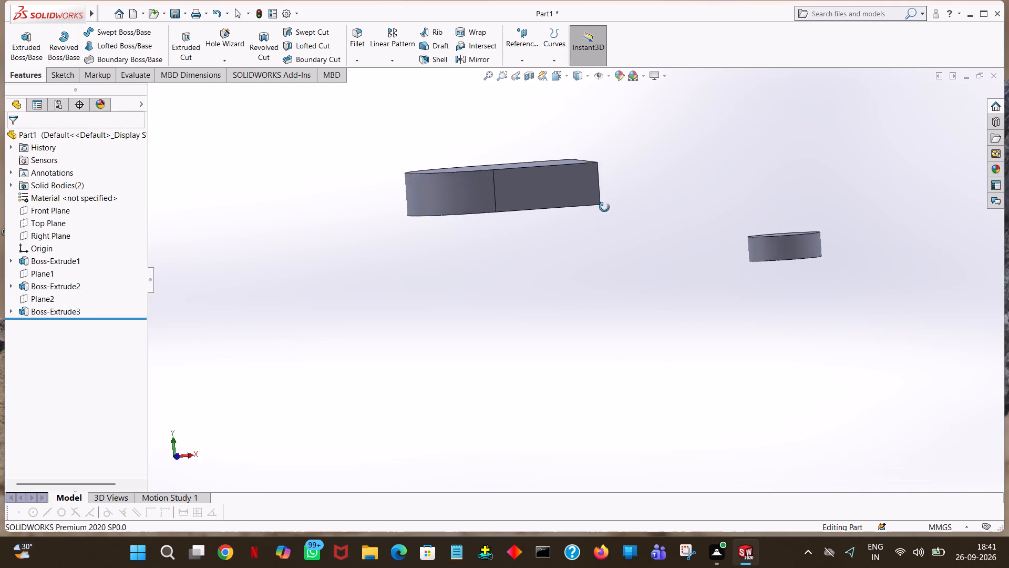
{"action": "middle_click_drag", "start_coordinate": [604, 207], "coordinate": [488, 273]}
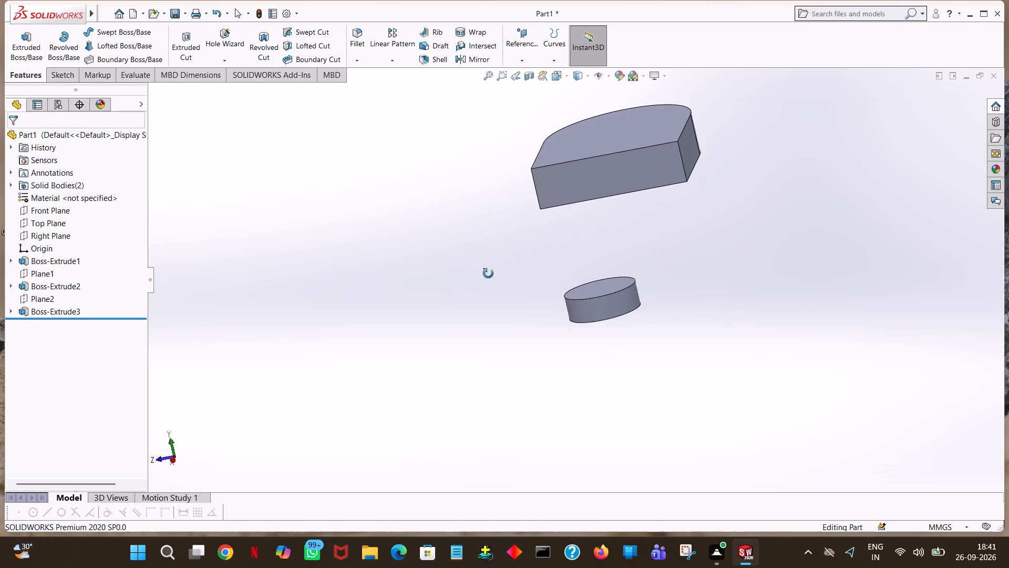
{"action": "middle_click_drag", "start_coordinate": [488, 273], "coordinate": [527, 203]}
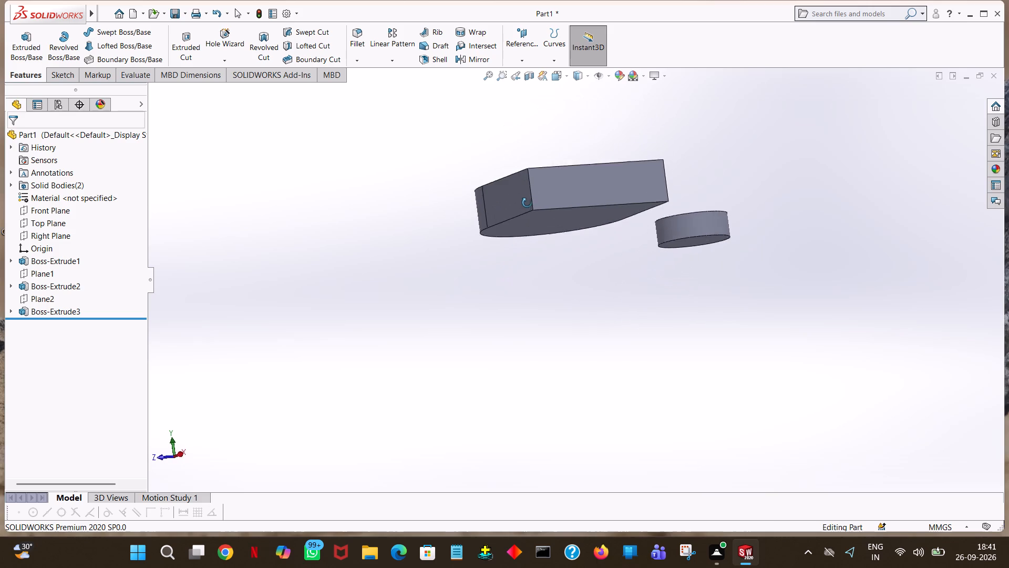
{"action": "middle_click_drag", "start_coordinate": [527, 203], "coordinate": [561, 188]}
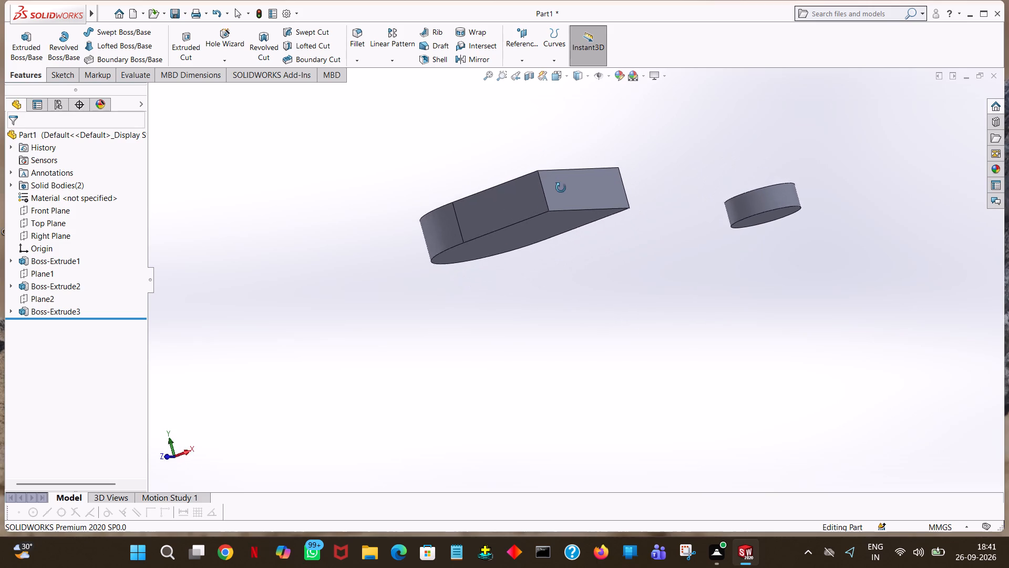
{"action": "middle_click_drag", "start_coordinate": [561, 188], "coordinate": [567, 203]}
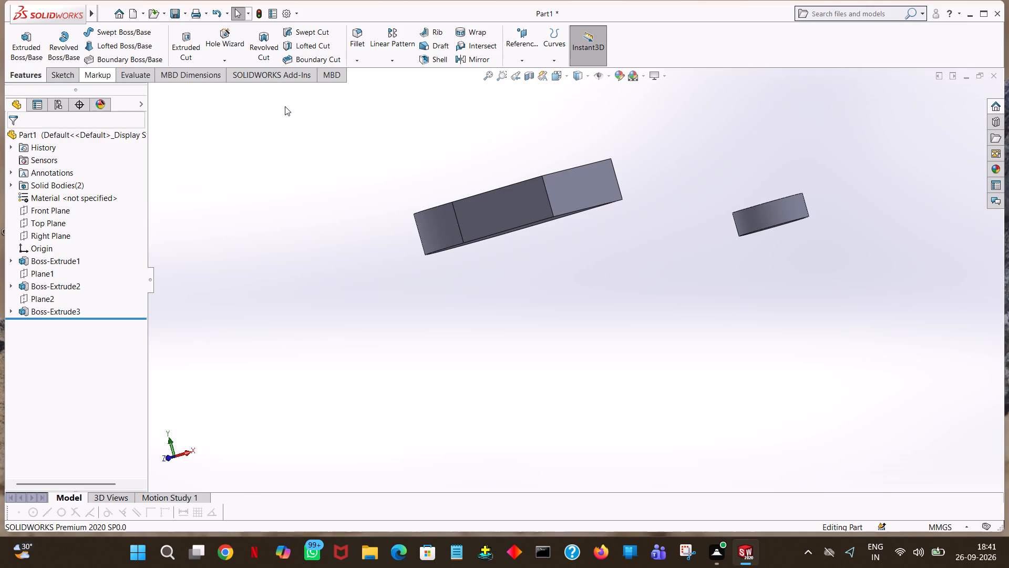
{"action": "middle_click_drag", "start_coordinate": [543, 208], "coordinate": [588, 523]}
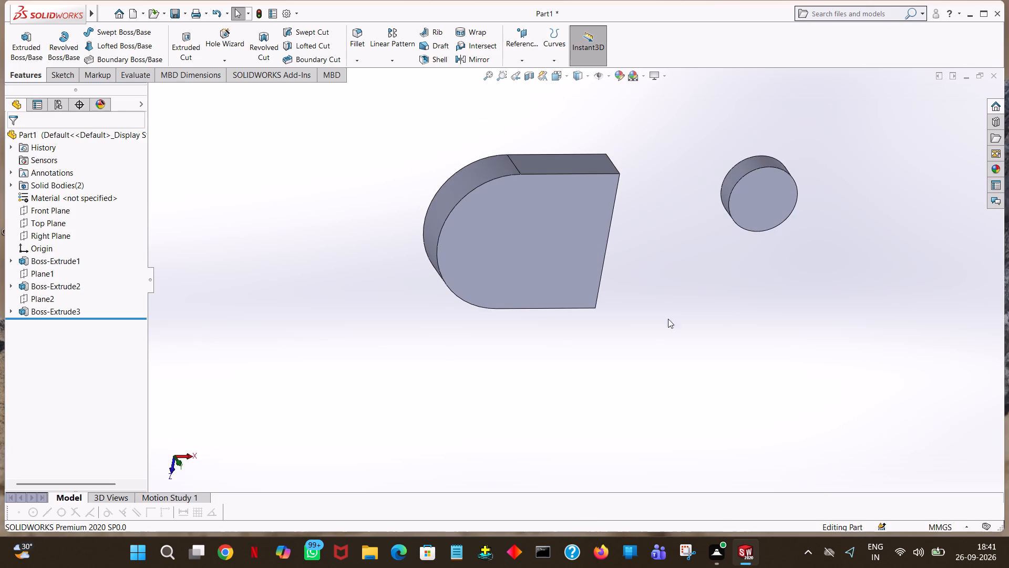
{"action": "middle_click_drag", "start_coordinate": [670, 315], "coordinate": [661, 441]}
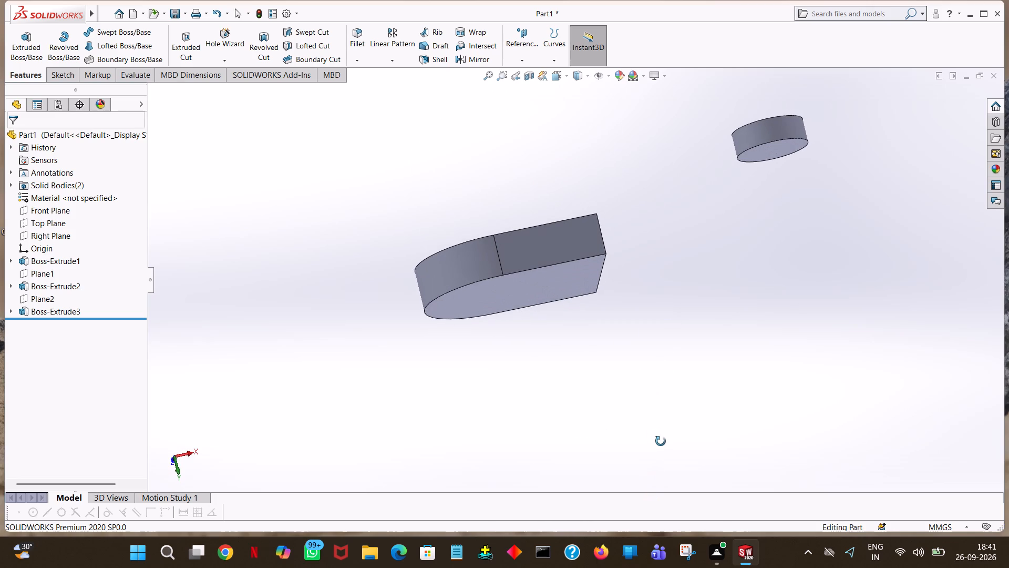
{"action": "middle_click_drag", "start_coordinate": [661, 441], "coordinate": [666, 364]}
{"action": "right_click", "coordinate": [661, 441]}
{"action": "left_click", "coordinate": [654, 197]}
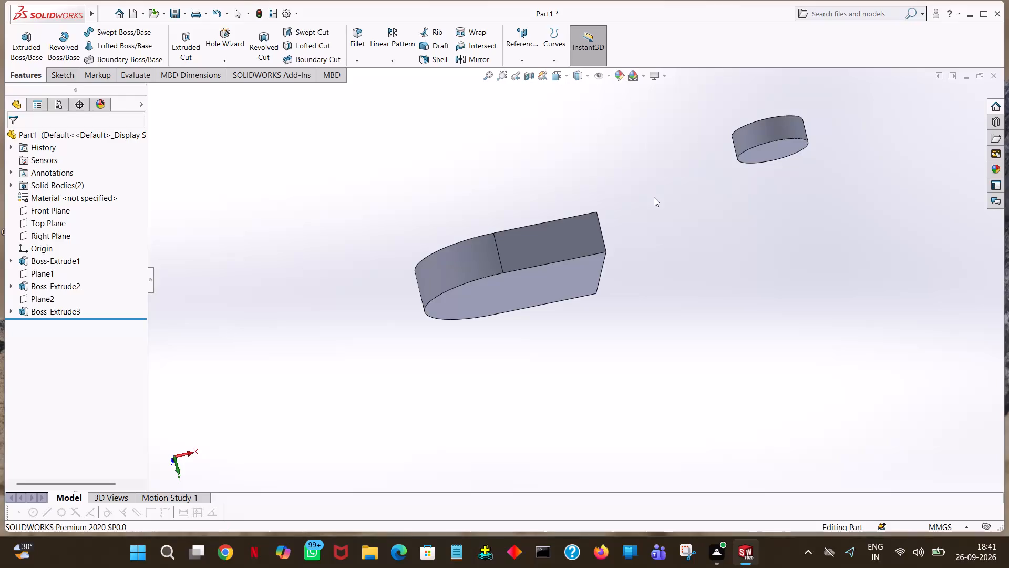
{"action": "middle_click_drag", "start_coordinate": [654, 198], "coordinate": [717, 202]}
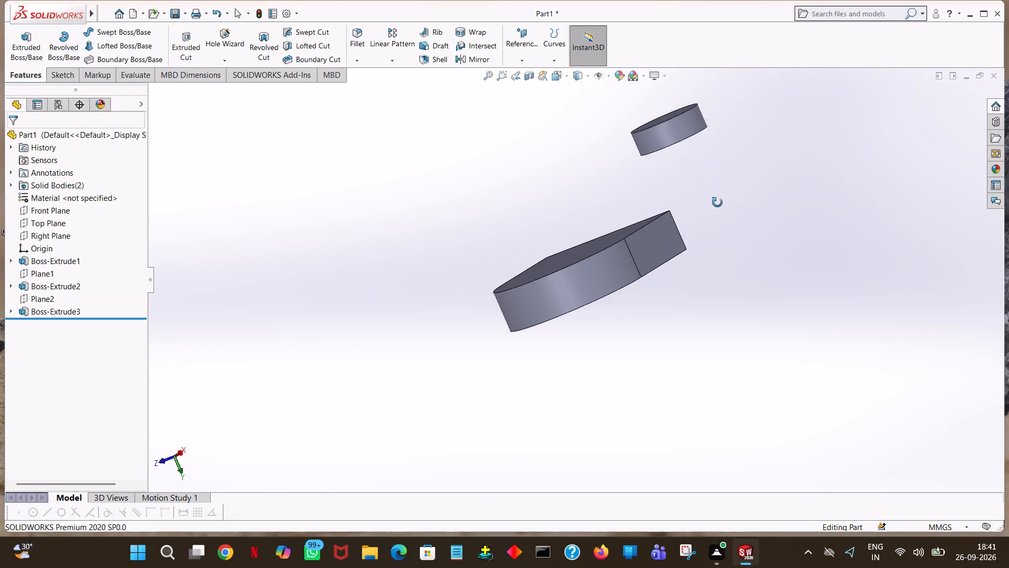
{"action": "middle_click_drag", "start_coordinate": [717, 202], "coordinate": [717, 187]}
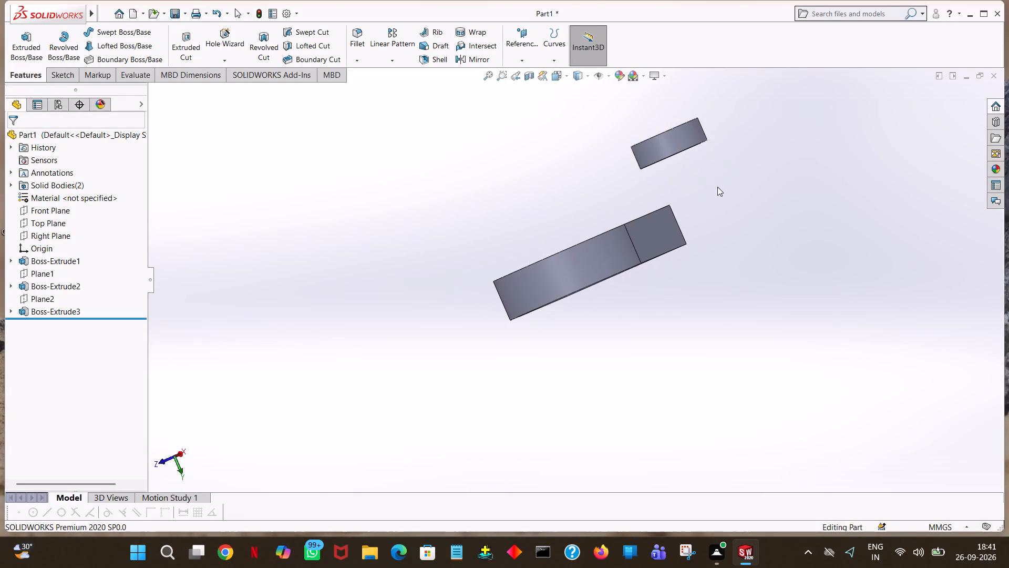
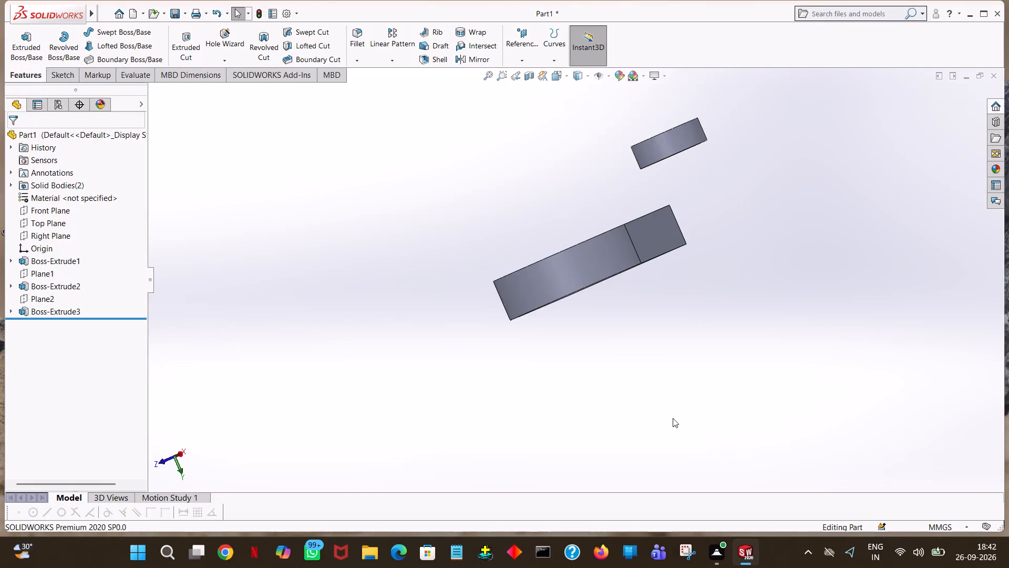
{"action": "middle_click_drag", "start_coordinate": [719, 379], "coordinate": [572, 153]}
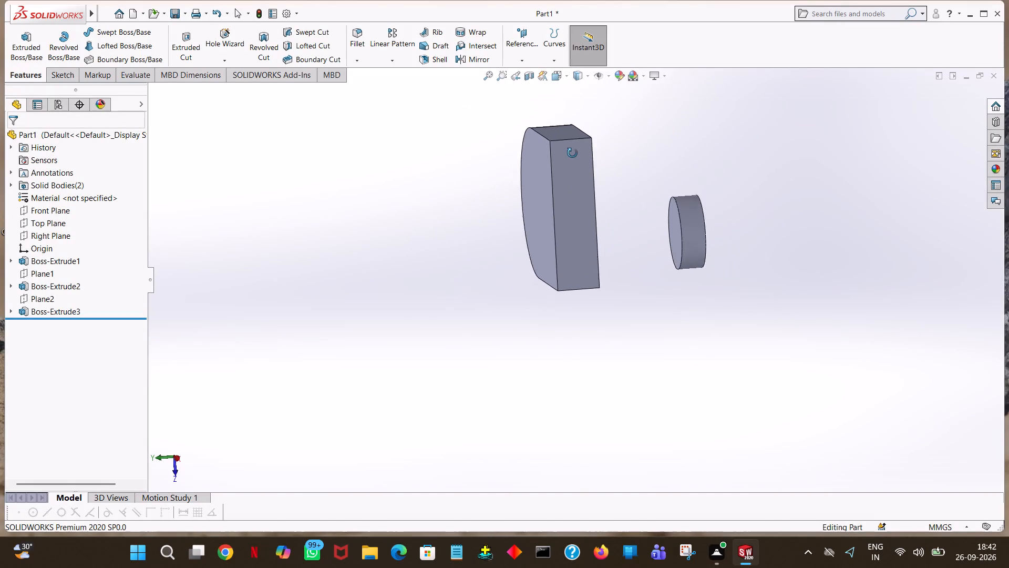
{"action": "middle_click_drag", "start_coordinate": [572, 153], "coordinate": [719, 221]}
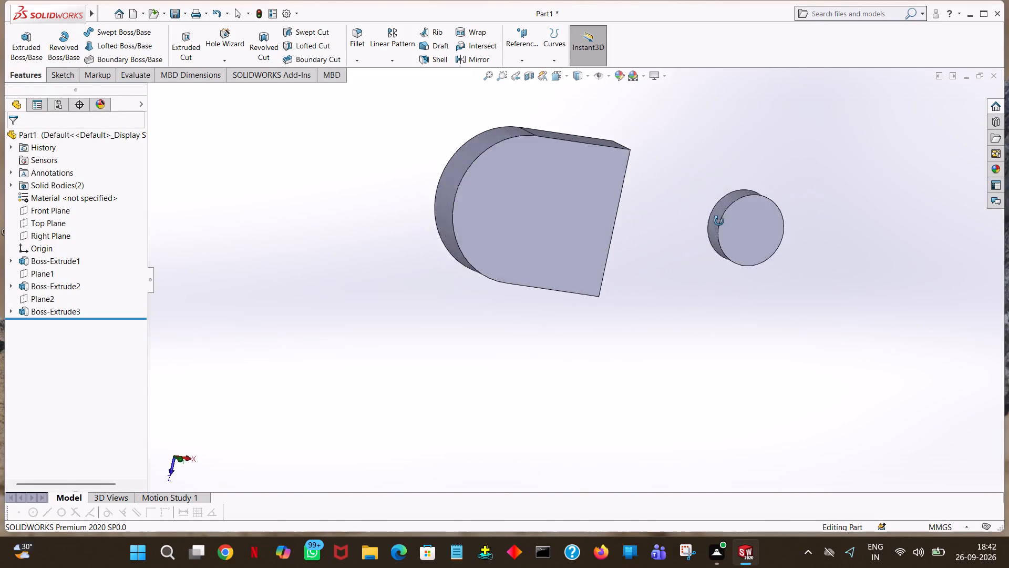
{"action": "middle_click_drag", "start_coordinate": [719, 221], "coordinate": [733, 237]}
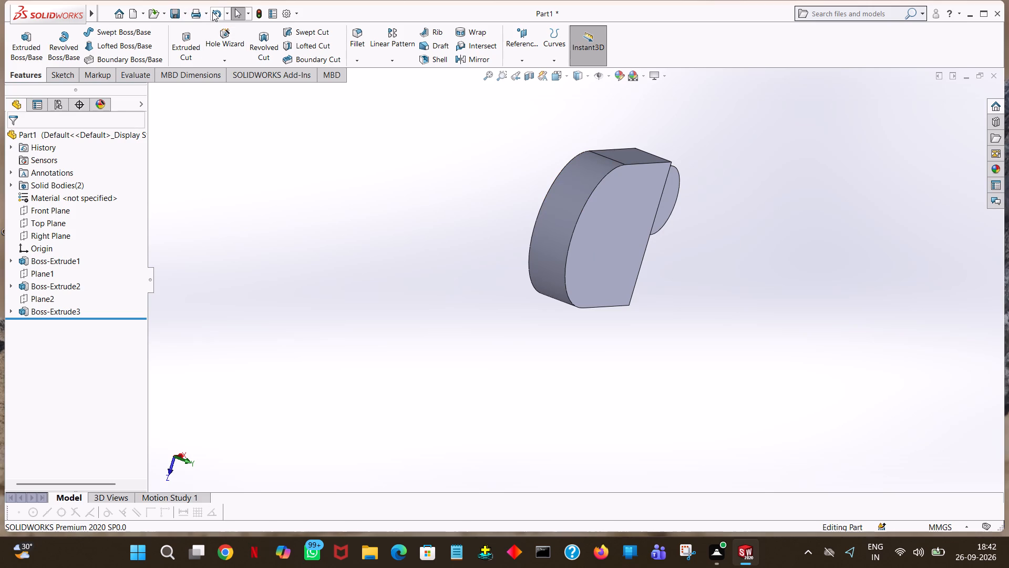
Create a new, empty part document.
{"action": "left_click", "coordinate": [124, 15]}
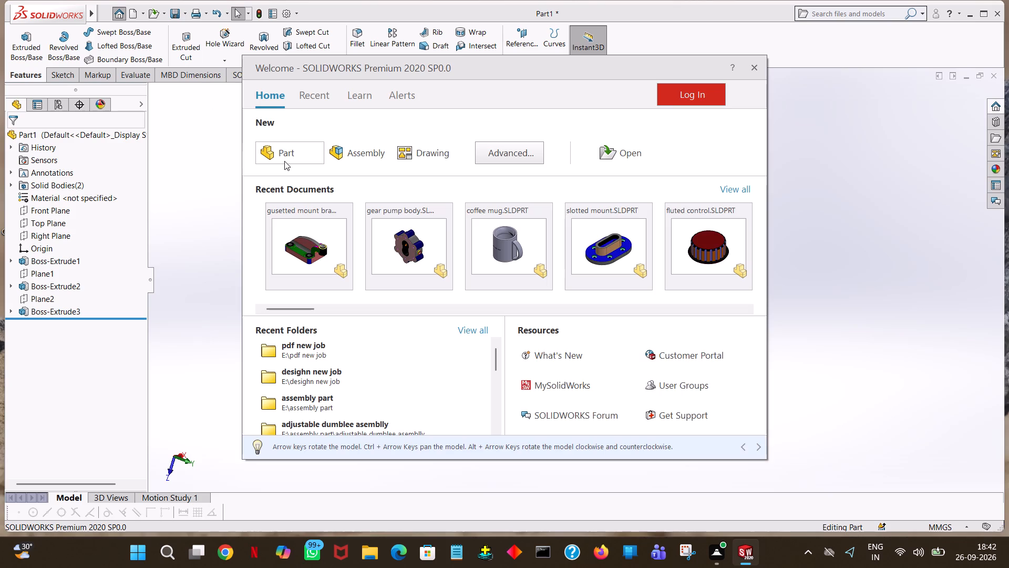
{"action": "double_click", "coordinate": [284, 161]}
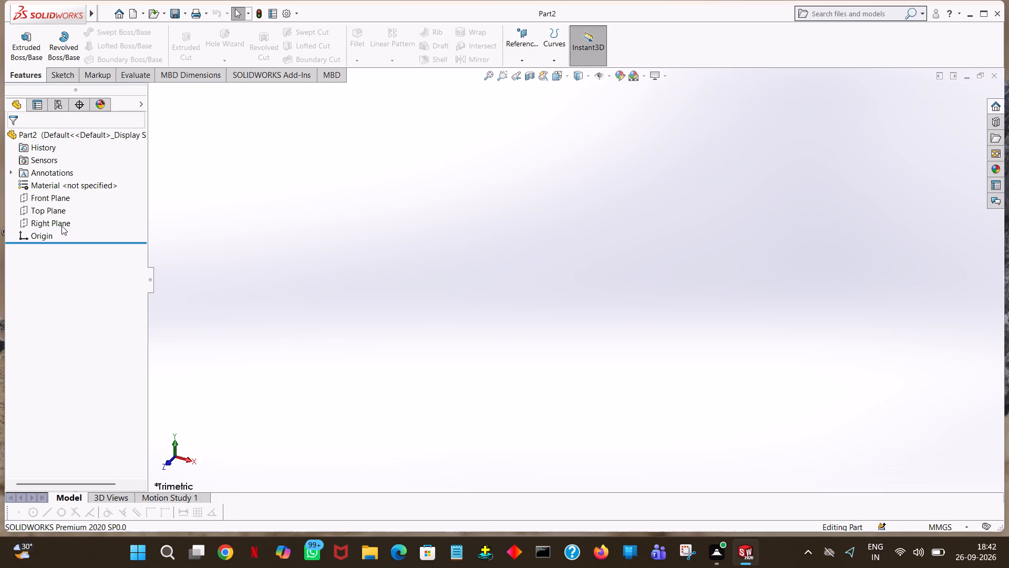
Sketch a circle of 25 mm radius centred on the origin on the Front Plane.
{"action": "left_click", "coordinate": [54, 199]}
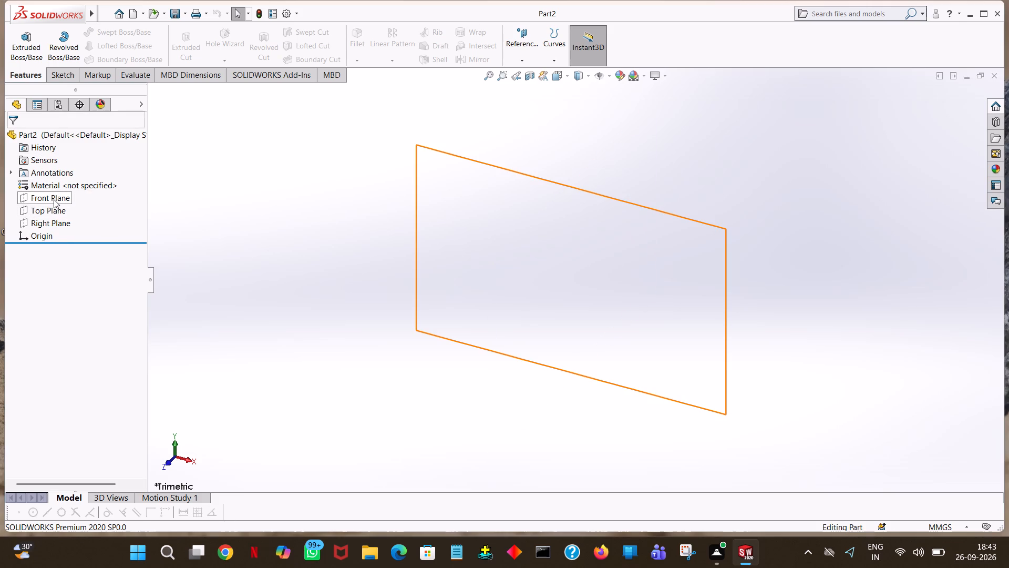
{"action": "left_click", "coordinate": [59, 182]}
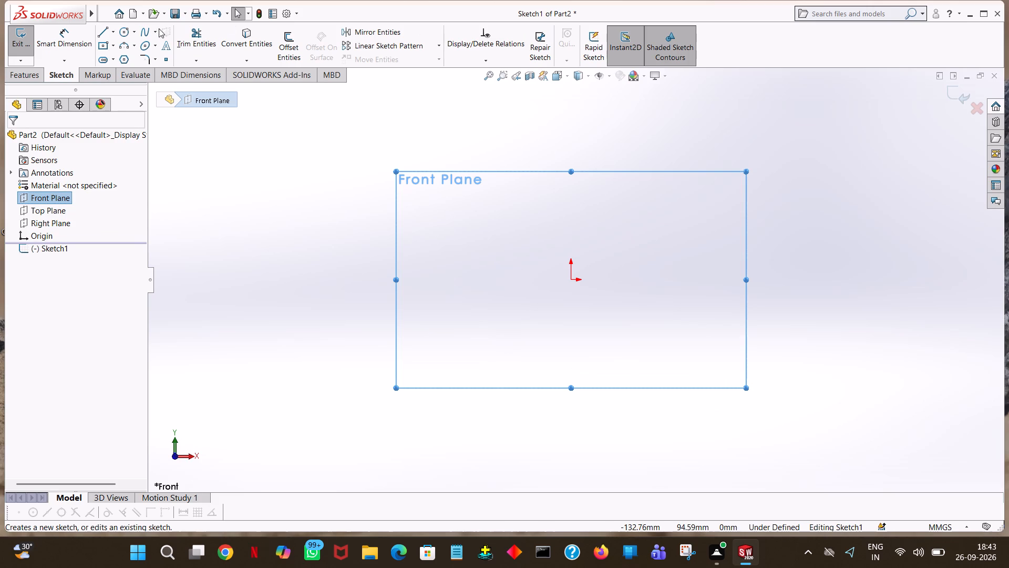
{"action": "left_click", "coordinate": [122, 34]}
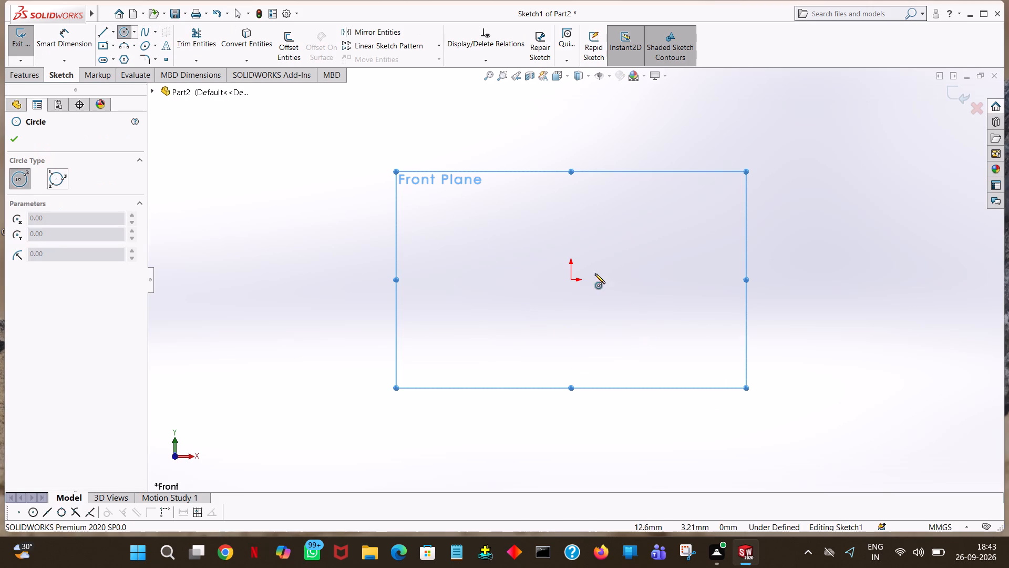
{"action": "left_click", "coordinate": [569, 280]}
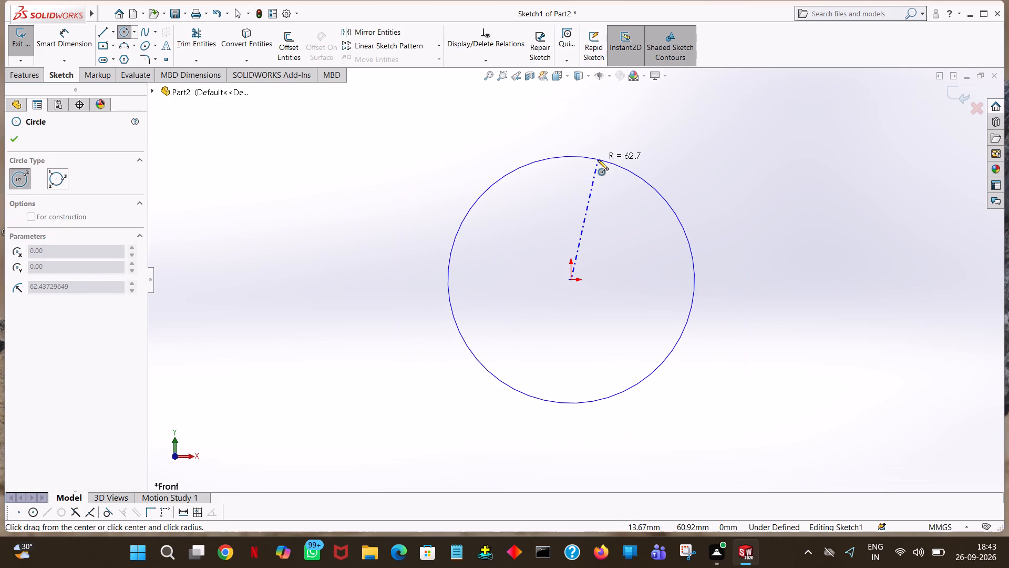
{"action": "left_click", "coordinate": [598, 160]}
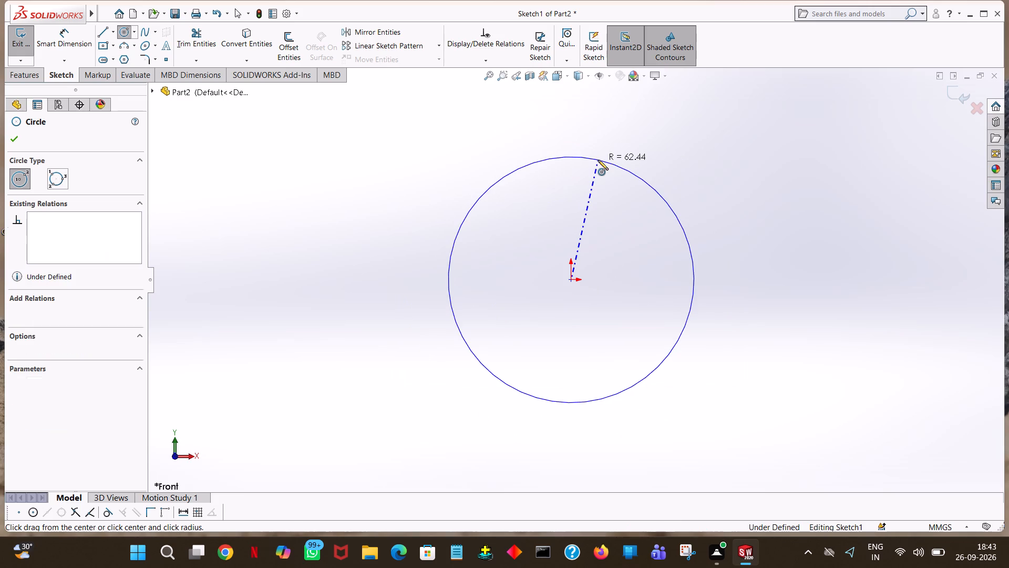
{"action": "type", "text": "25"}
{"action": "key", "text": "Return"}
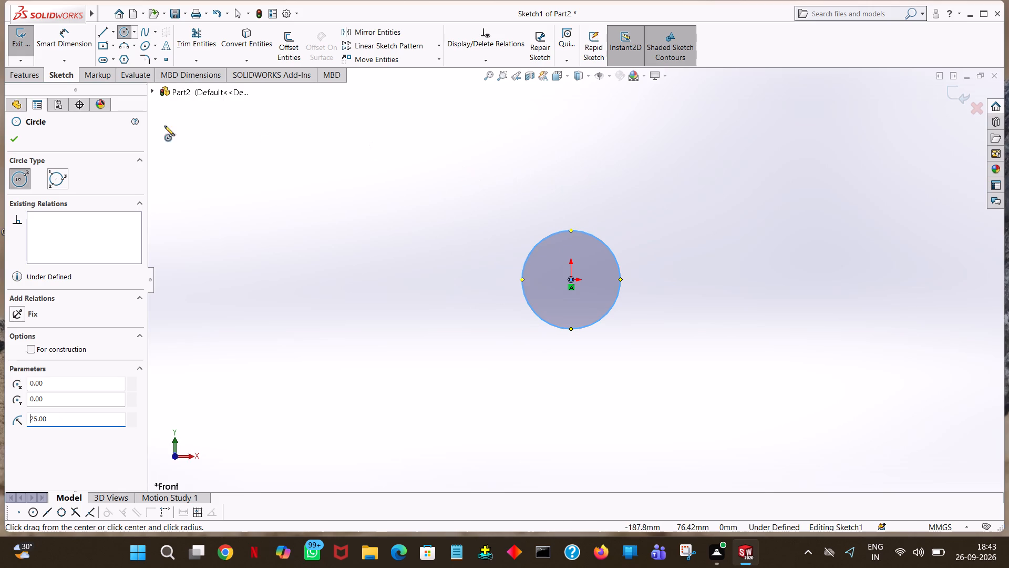
{"action": "left_click", "coordinate": [13, 139]}
Sketch a horizontal tangent line about 59 mm long from the circle's top quadrant point in the positive X direction.
{"action": "left_click", "coordinate": [106, 31]}
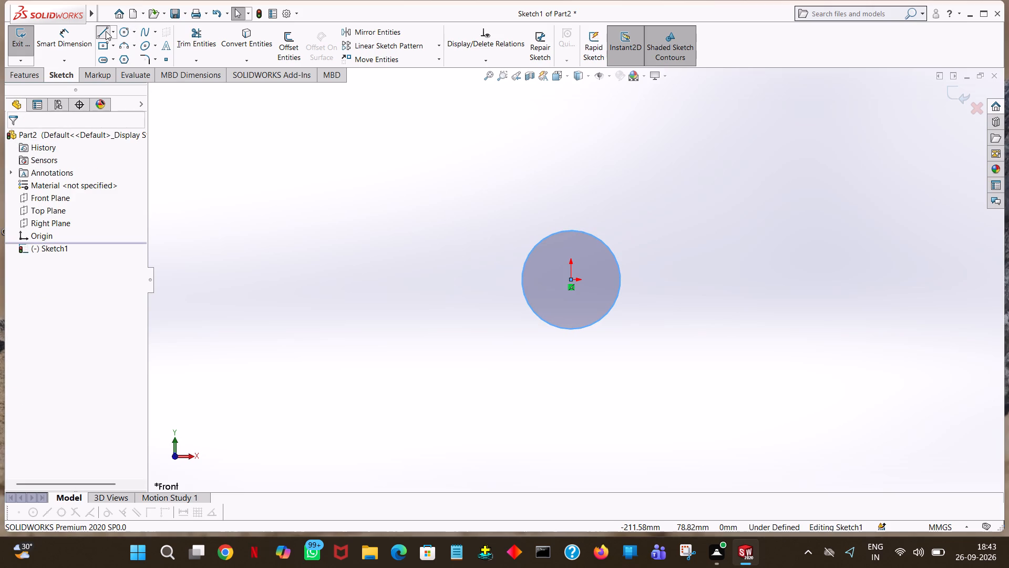
{"action": "left_click", "coordinate": [571, 231]}
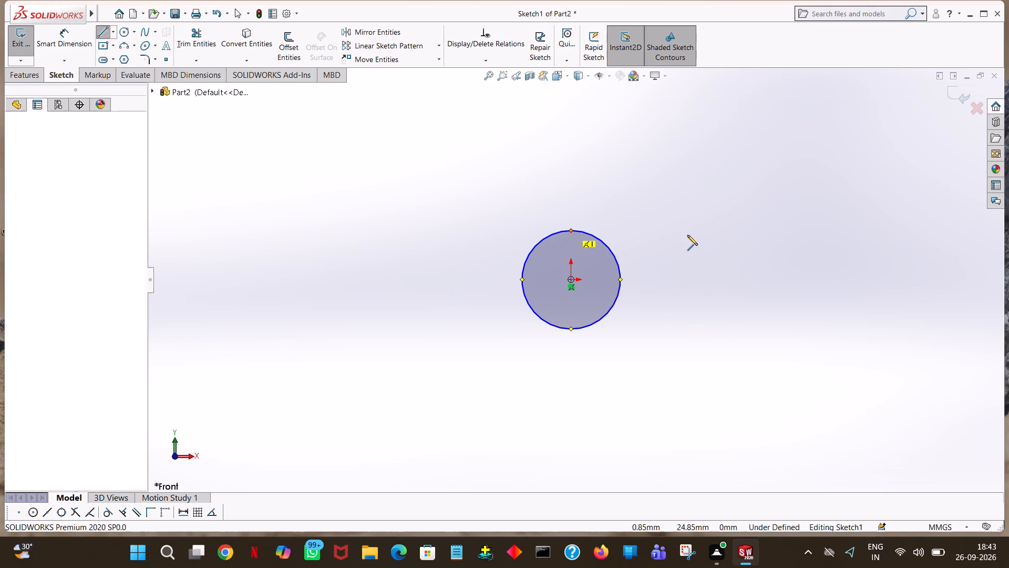
{"action": "left_click", "coordinate": [687, 230]}
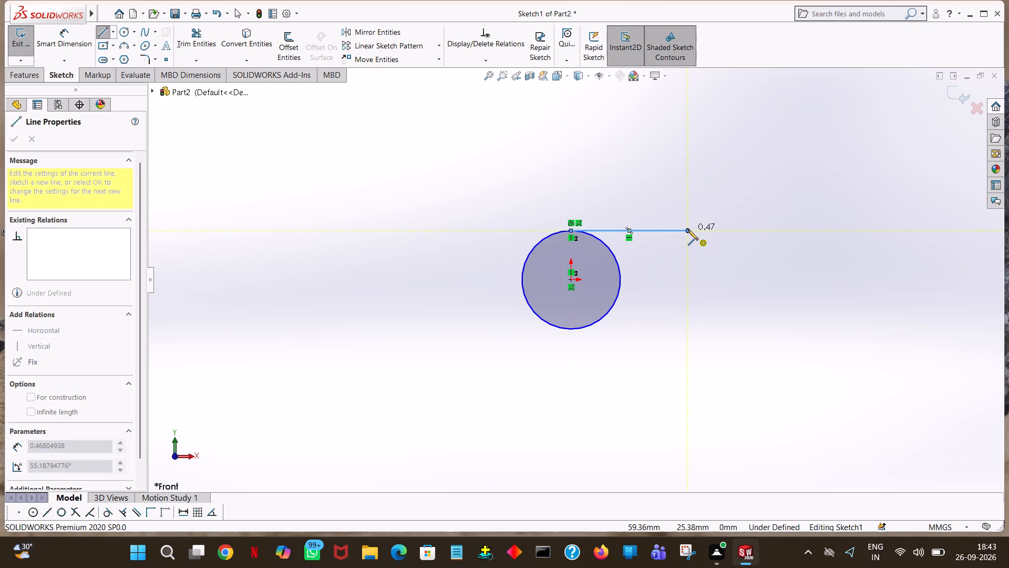
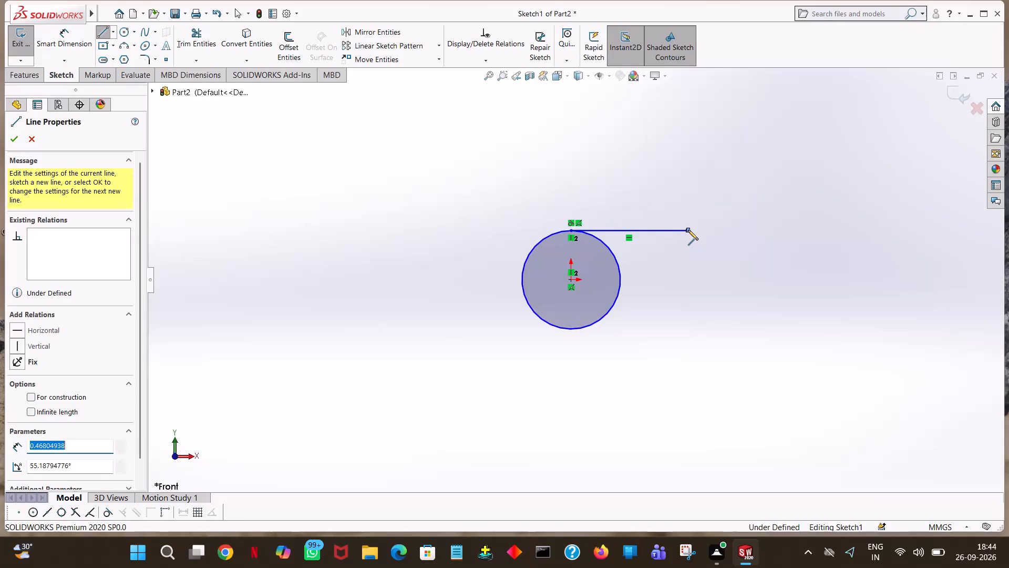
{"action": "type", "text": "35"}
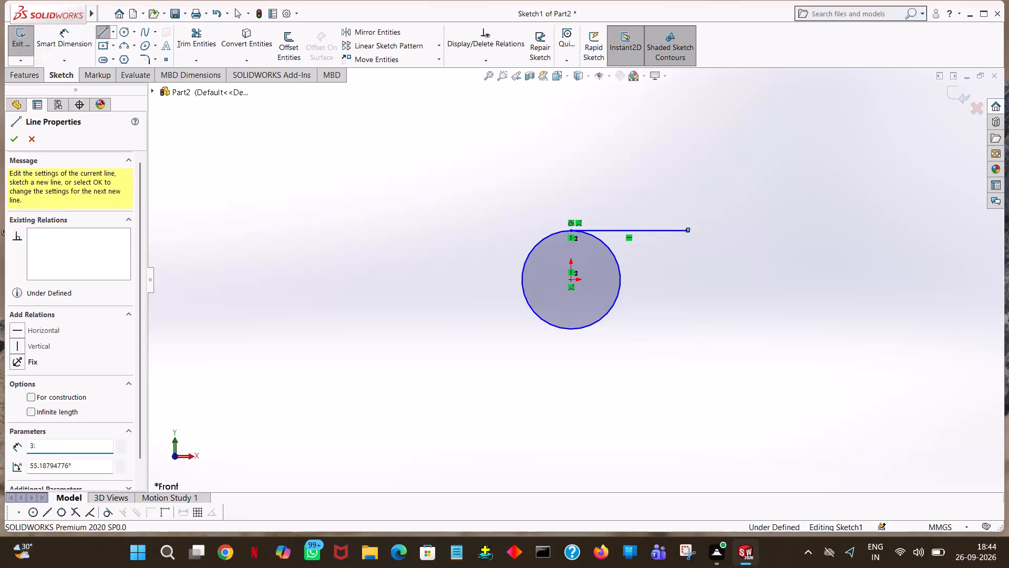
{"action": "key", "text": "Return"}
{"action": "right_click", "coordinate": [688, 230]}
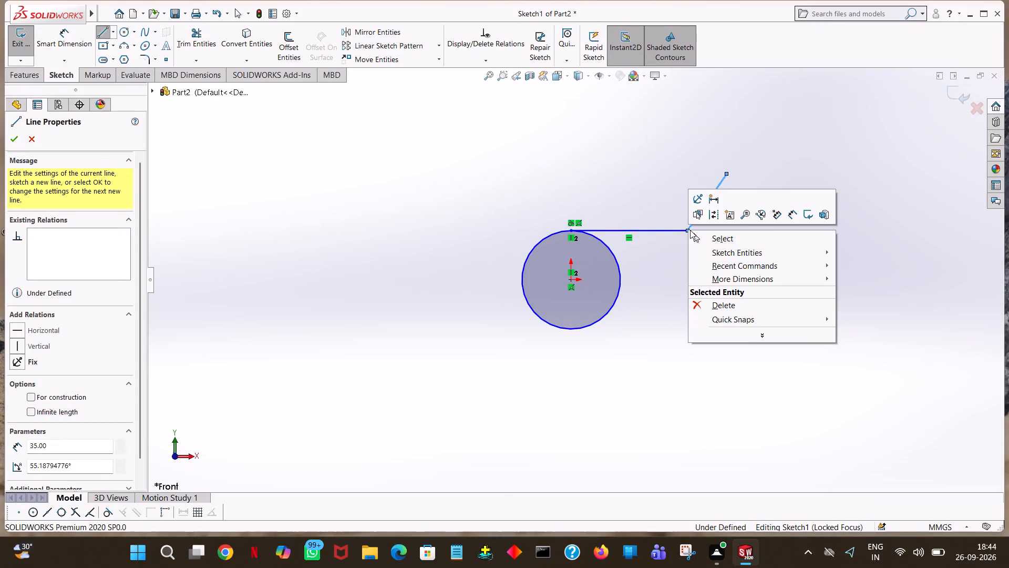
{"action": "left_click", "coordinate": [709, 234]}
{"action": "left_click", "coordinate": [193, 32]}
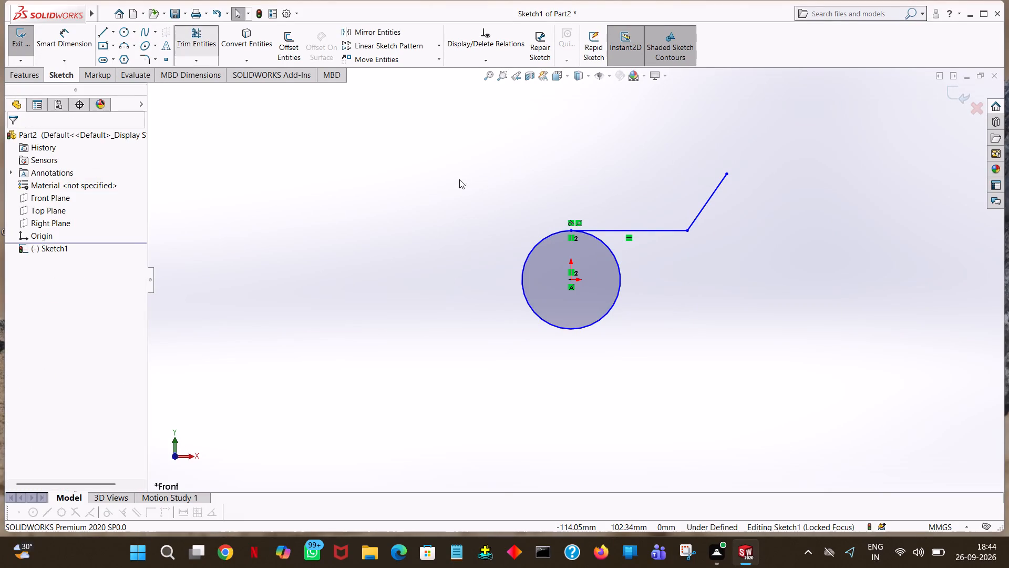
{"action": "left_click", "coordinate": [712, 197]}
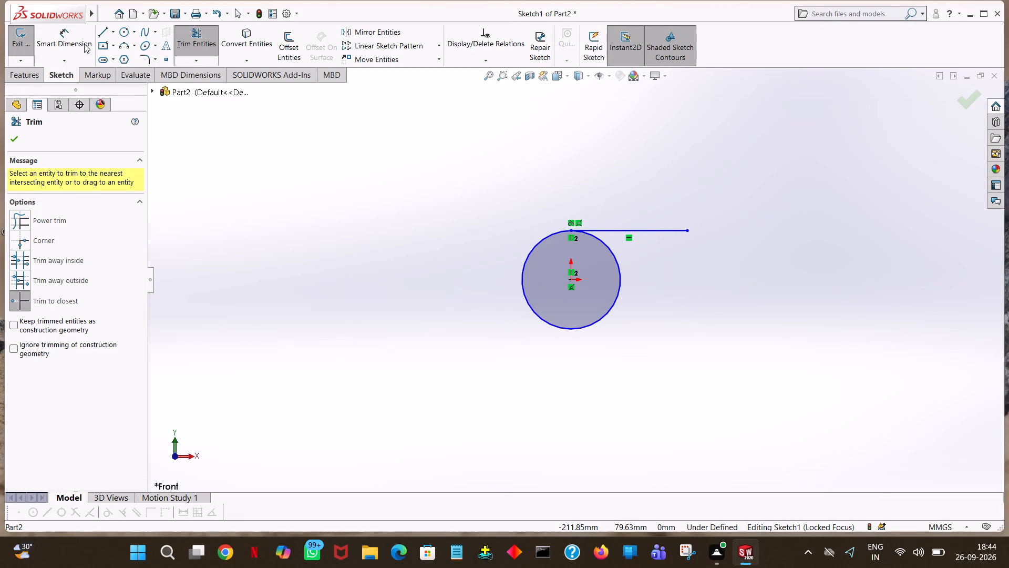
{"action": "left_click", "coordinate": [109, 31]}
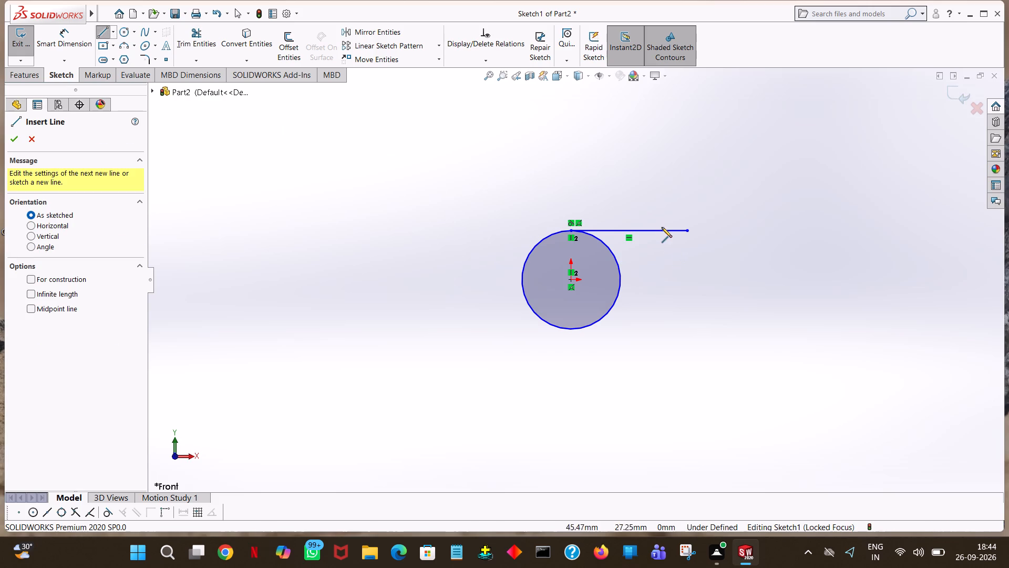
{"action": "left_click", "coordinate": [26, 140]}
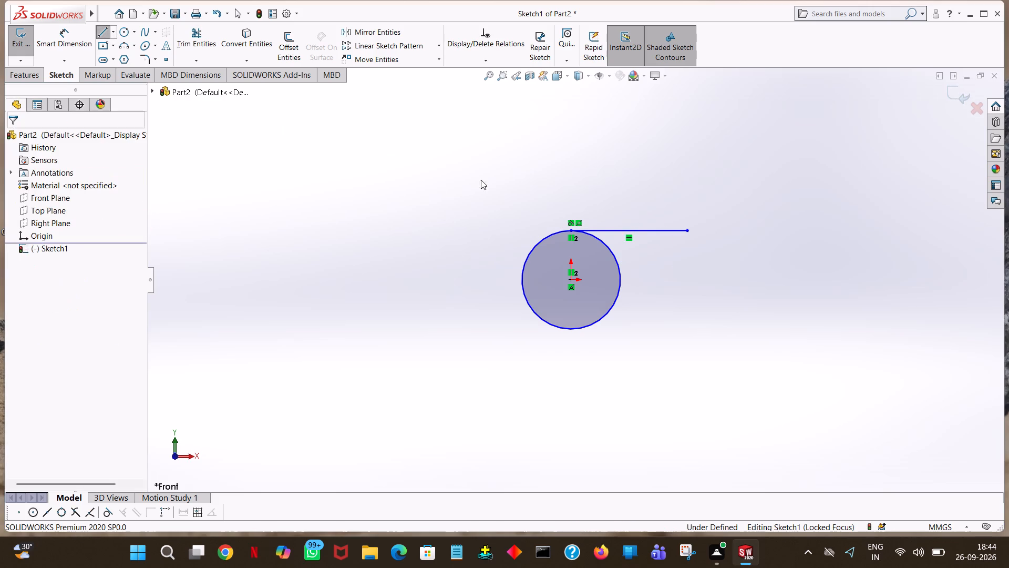
Set the horizontal tangent line's length to 35 mm.
{"action": "left_click", "coordinate": [648, 228]}
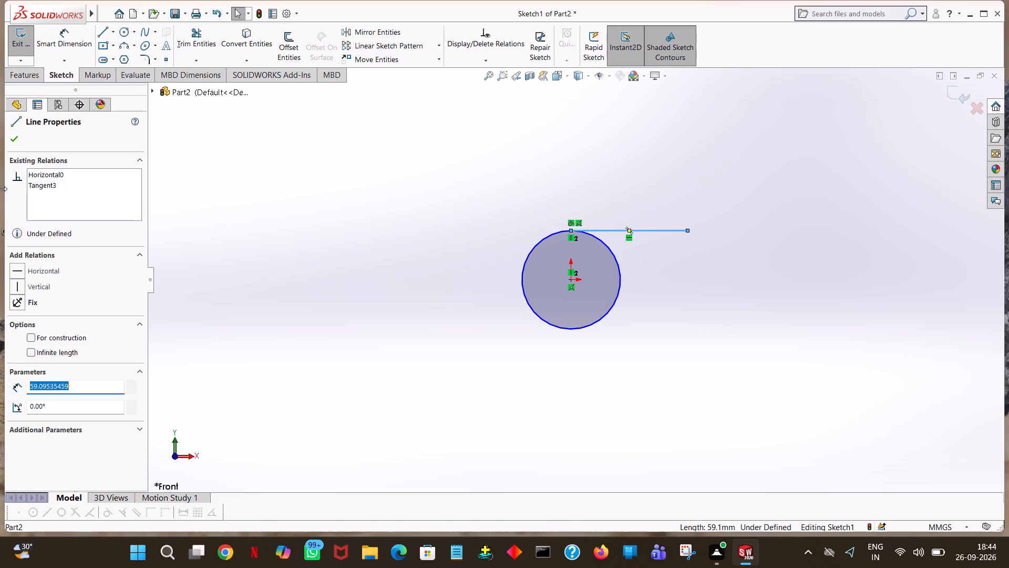
{"action": "type", "text": "35"}
{"action": "key", "text": "Return"}
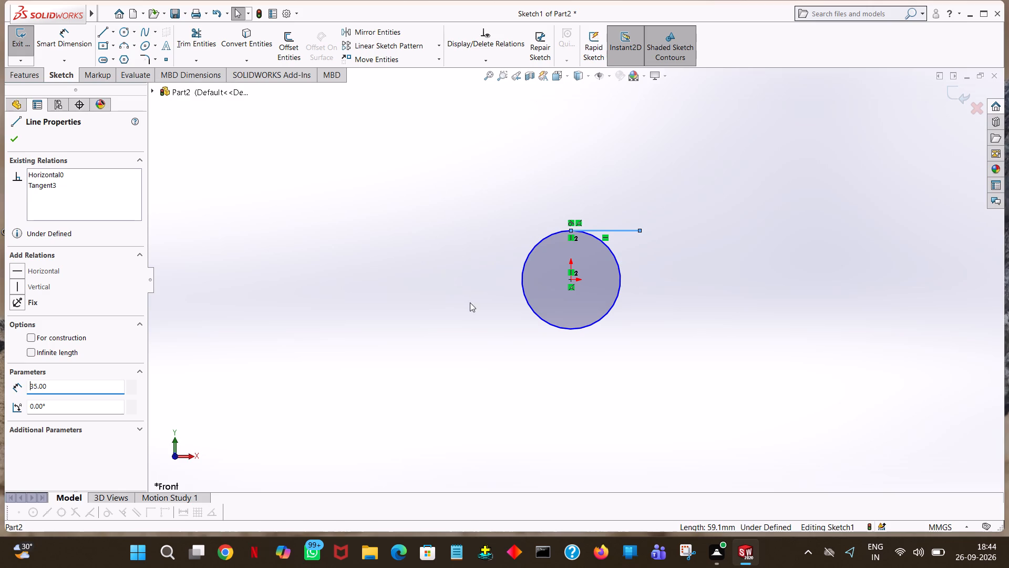
{"action": "left_click", "coordinate": [527, 257]}
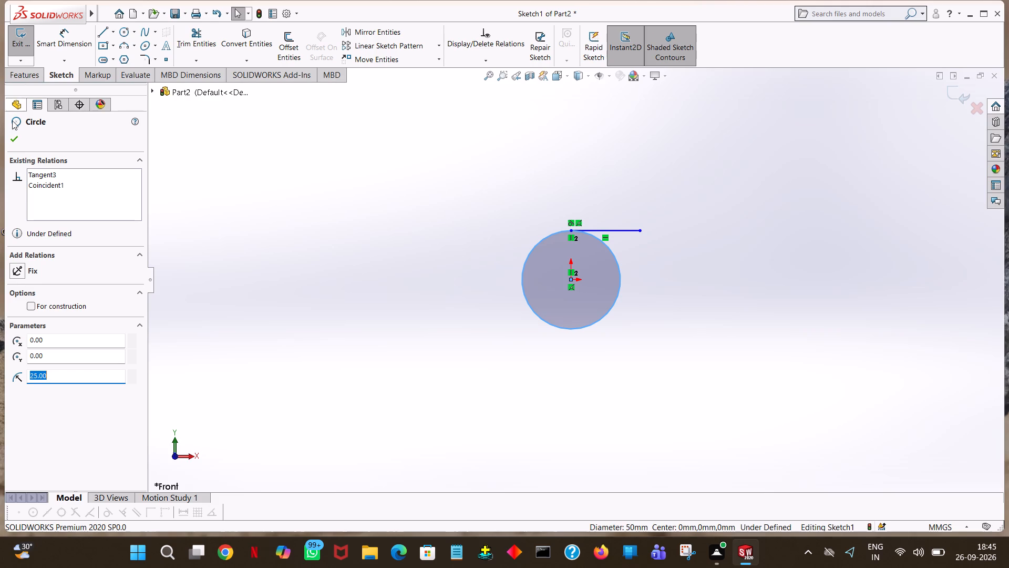
{"action": "left_click", "coordinate": [12, 139]}
Sketch a 50 mm vertical line down from the tangent line's free end and a 35 mm horizontal line back to the circle's bottom quadrant point.
{"action": "left_click", "coordinate": [100, 34]}
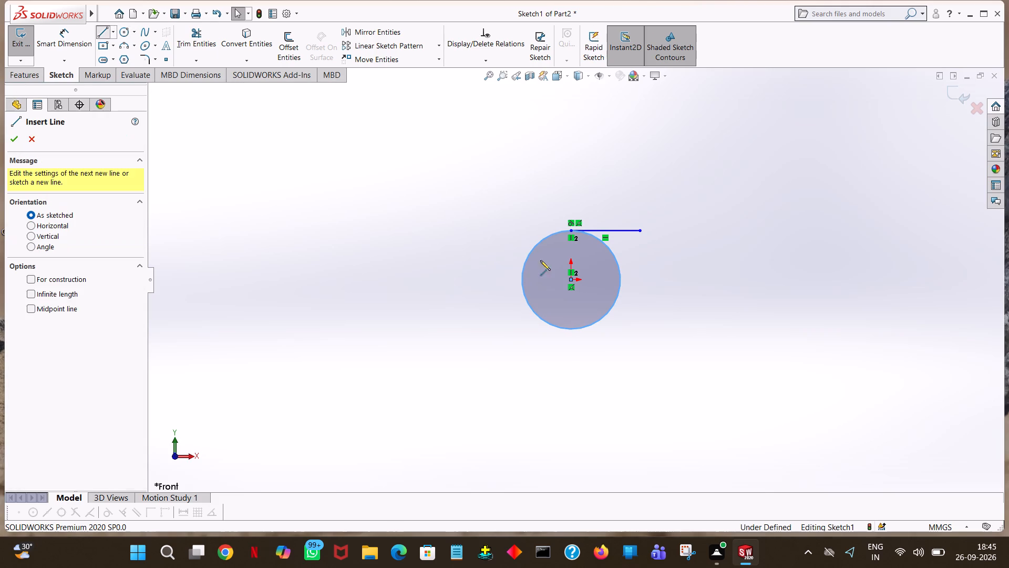
{"action": "left_click", "coordinate": [640, 231]}
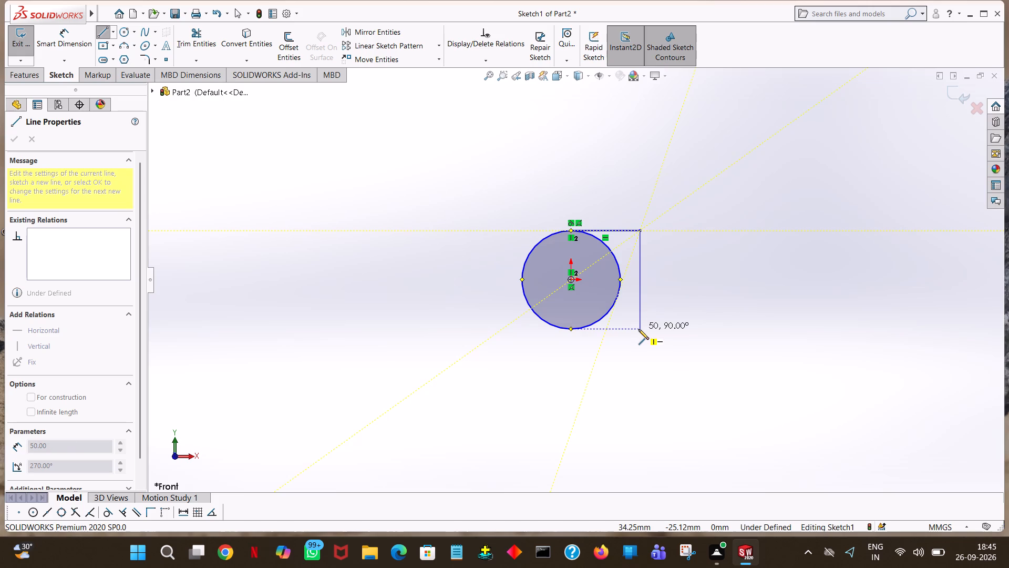
{"action": "left_click", "coordinate": [639, 329]}
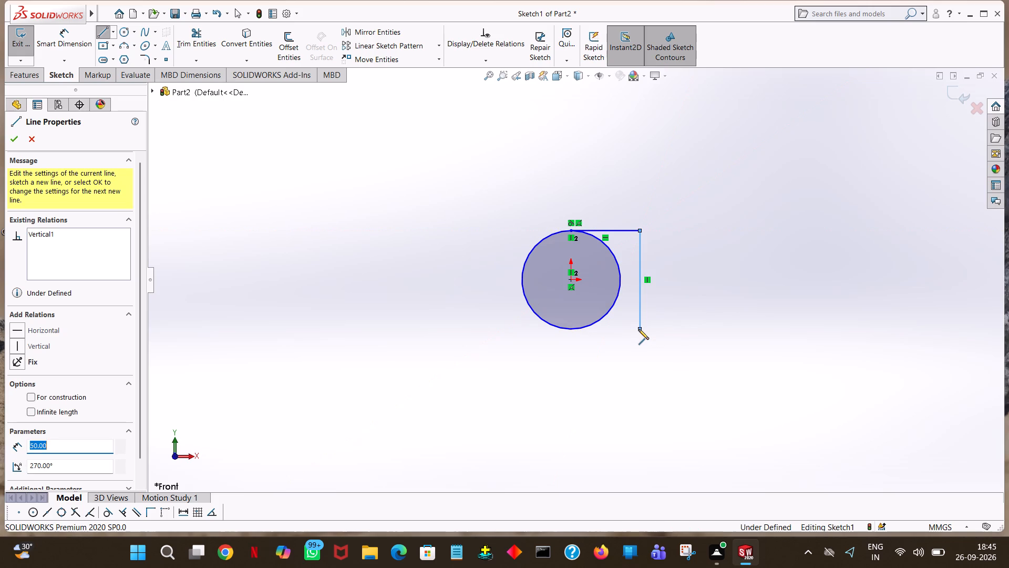
{"action": "left_click", "coordinate": [569, 329]}
{"action": "right_click", "coordinate": [569, 329]}
{"action": "left_click", "coordinate": [585, 333]}
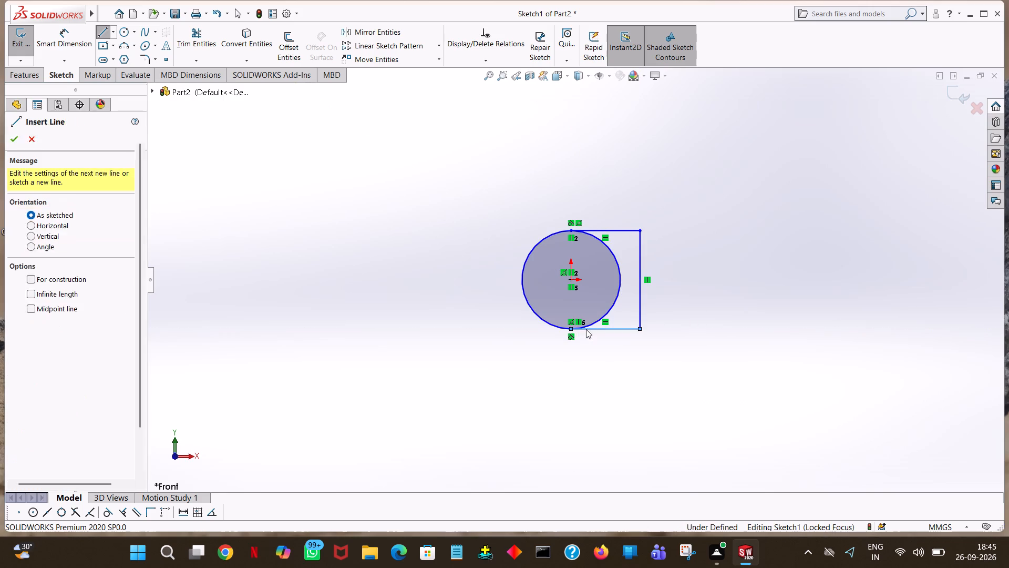
Extrude both the circle region and the adjoining straight region 14 mm using the Mid Plane end condition.
{"action": "left_click", "coordinate": [33, 69]}
{"action": "left_click", "coordinate": [27, 48]}
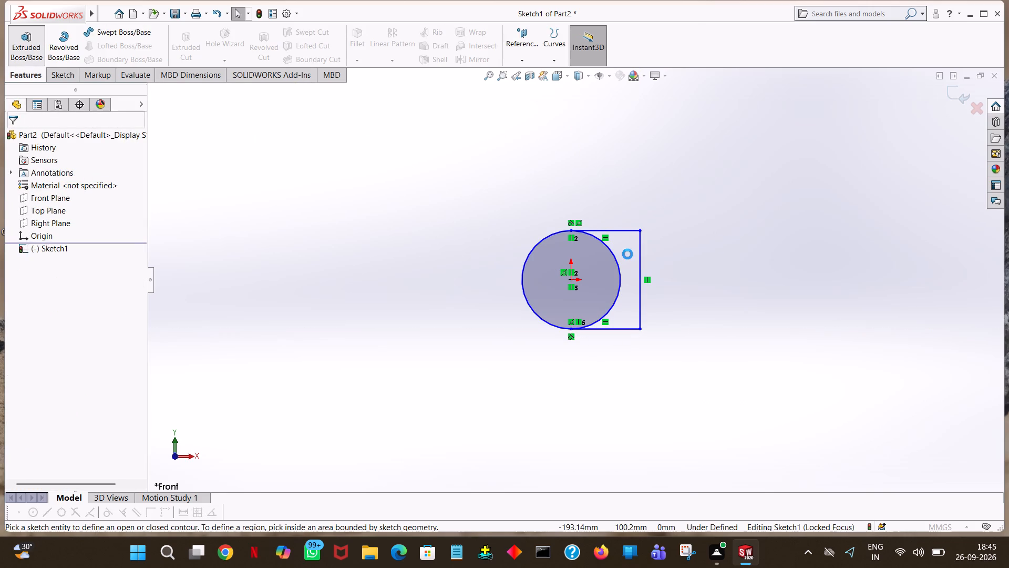
{"action": "left_click", "coordinate": [627, 254]}
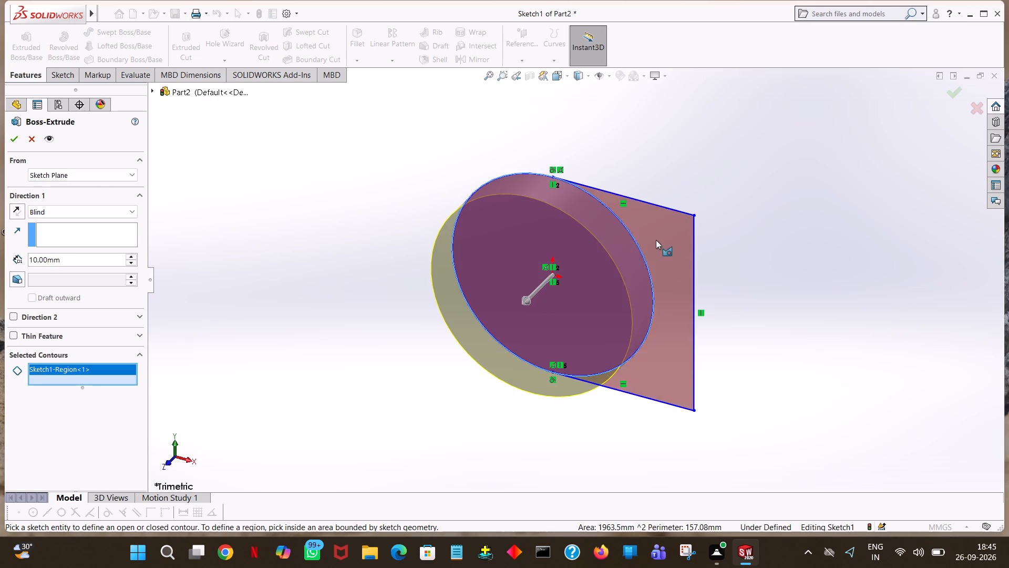
{"action": "left_click", "coordinate": [656, 240]}
{"action": "middle_click_drag", "start_coordinate": [807, 244], "coordinate": [769, 293]}
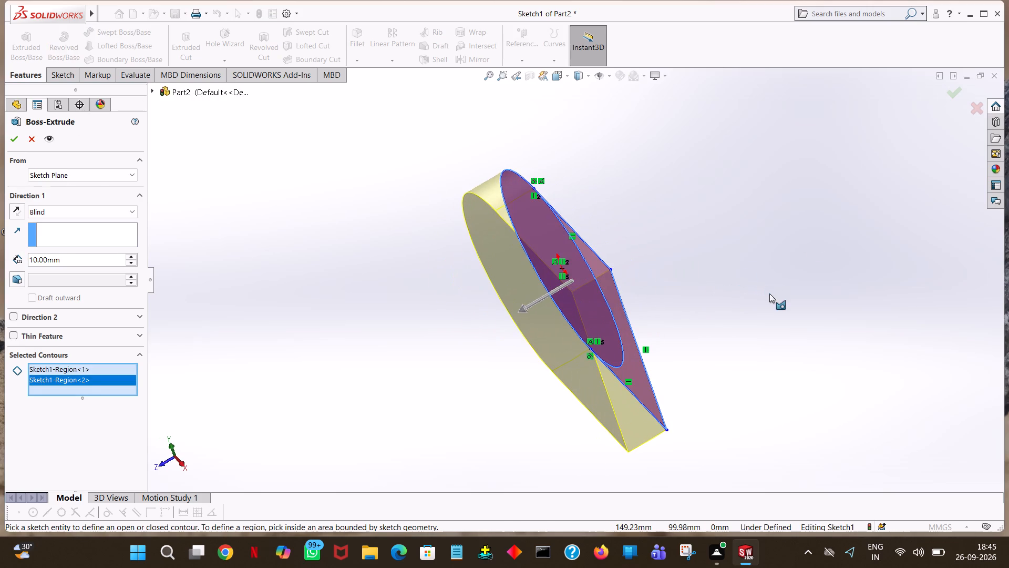
{"action": "double_click", "coordinate": [89, 256]}
{"action": "type", "text": "14"}
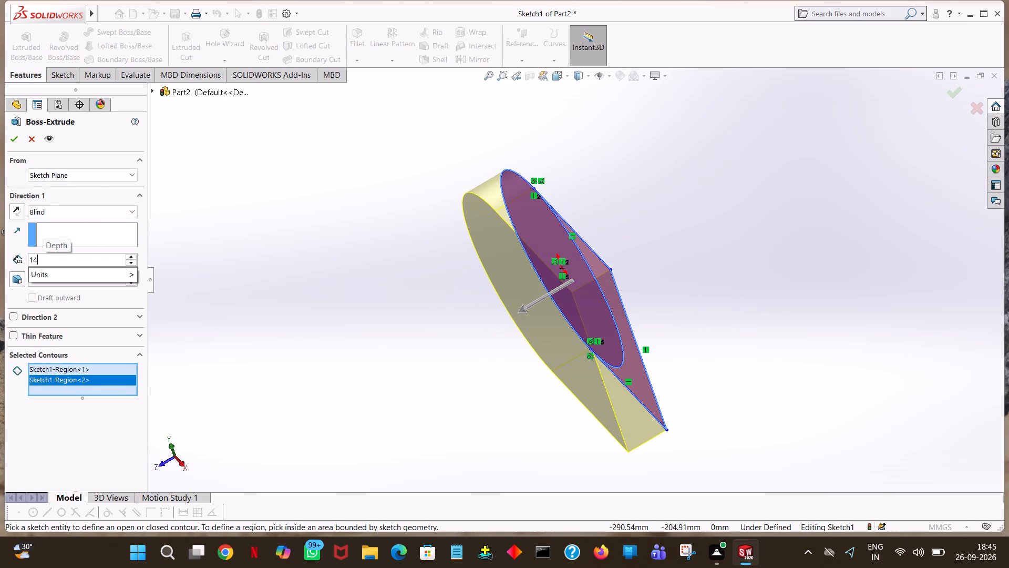
{"action": "left_click", "coordinate": [100, 208]}
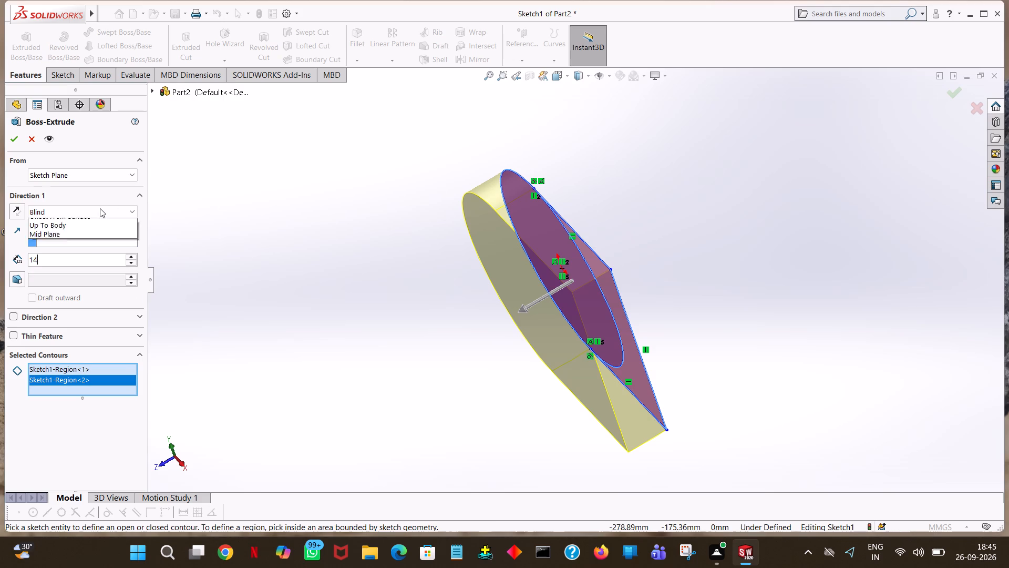
{"action": "left_click", "coordinate": [92, 214]}
{"action": "left_click", "coordinate": [77, 270]}
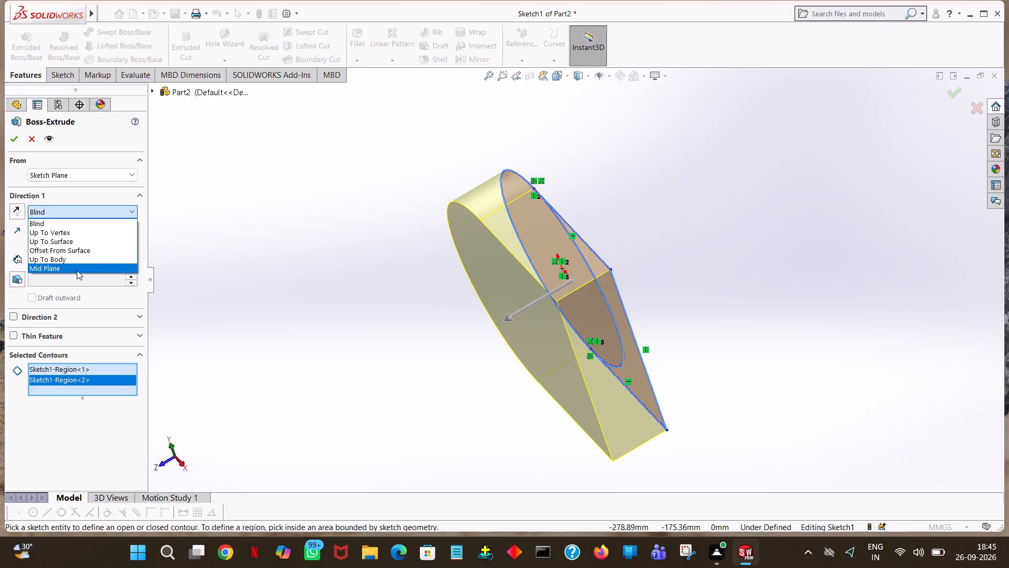
{"action": "left_click", "coordinate": [18, 143]}
{"action": "left_click", "coordinate": [399, 195]}
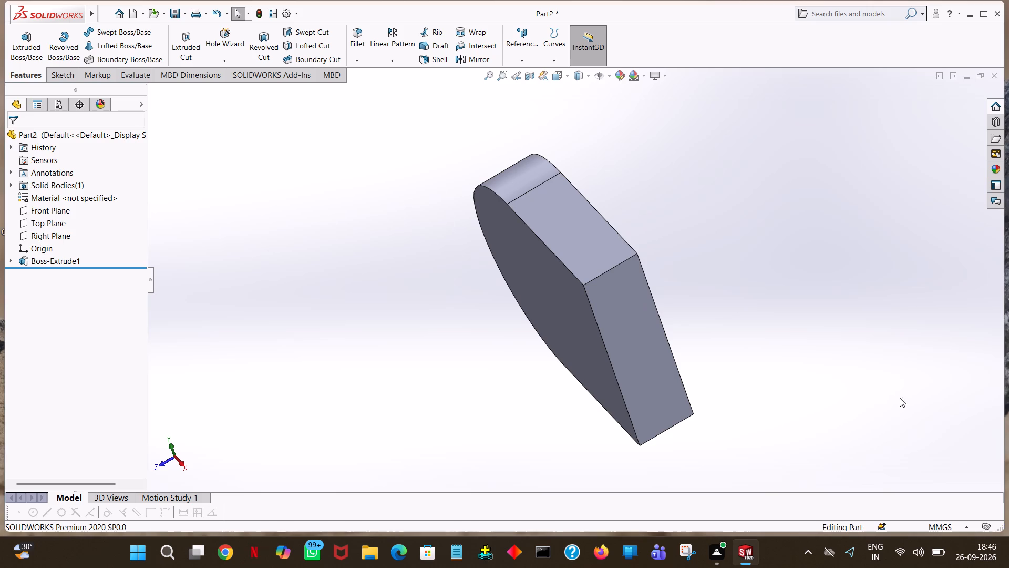
On the boss's flat upper face, start an extrusion sketch and draw a 23 mm line in positive Z from the outer front corner.
{"action": "middle_click_drag", "start_coordinate": [780, 406], "coordinate": [785, 404]}
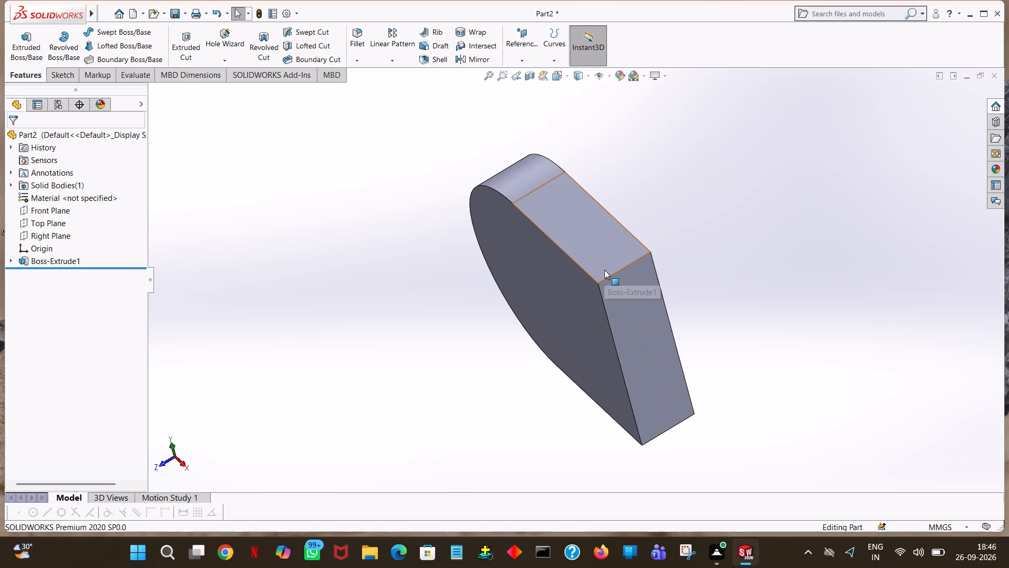
{"action": "left_click", "coordinate": [31, 48]}
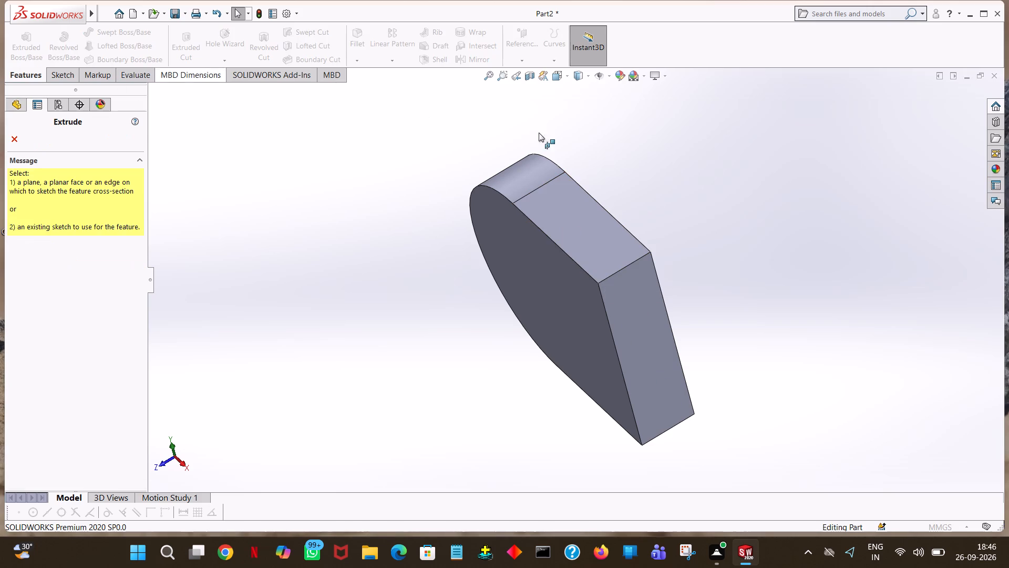
{"action": "left_click", "coordinate": [568, 232]}
{"action": "key", "text": "space"}
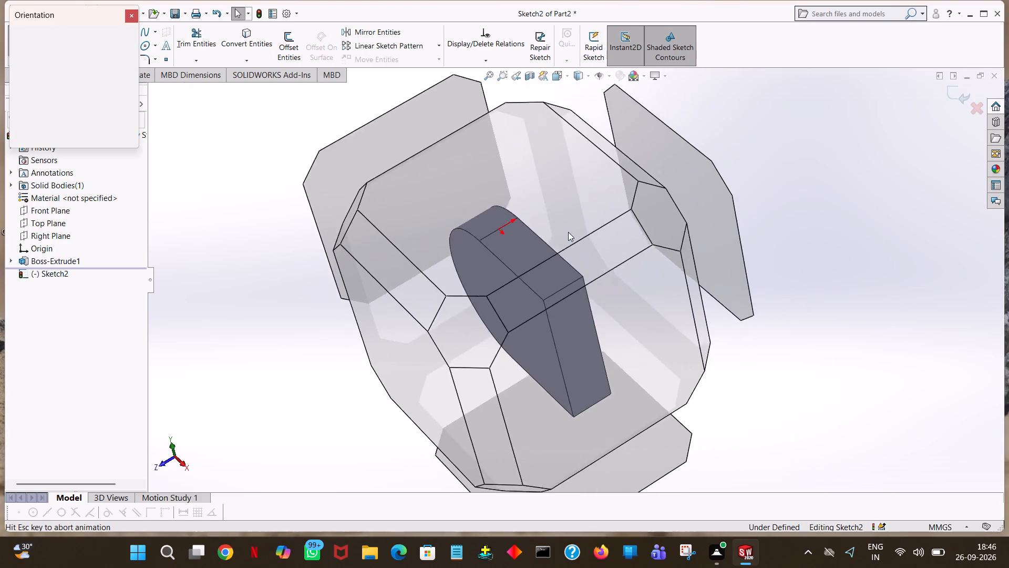
{"action": "left_click", "coordinate": [133, 84]}
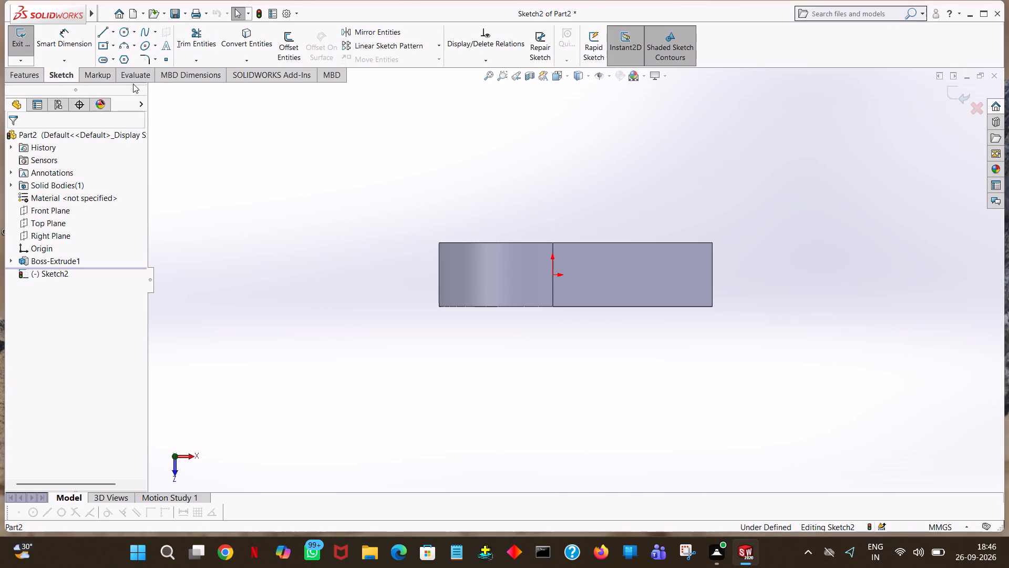
{"action": "left_click", "coordinate": [106, 33]}
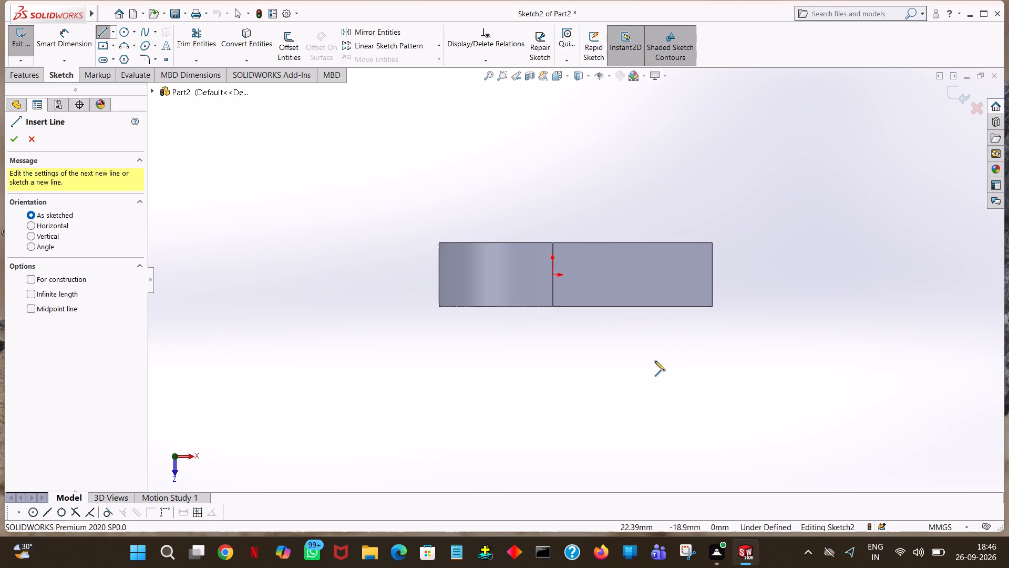
{"action": "left_click", "coordinate": [711, 306]}
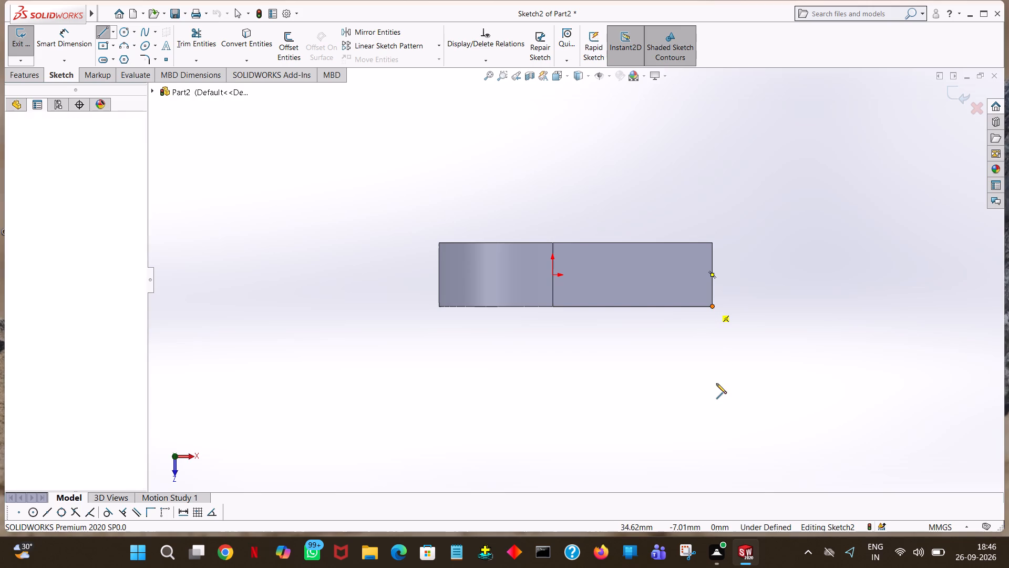
{"action": "left_click", "coordinate": [713, 397]}
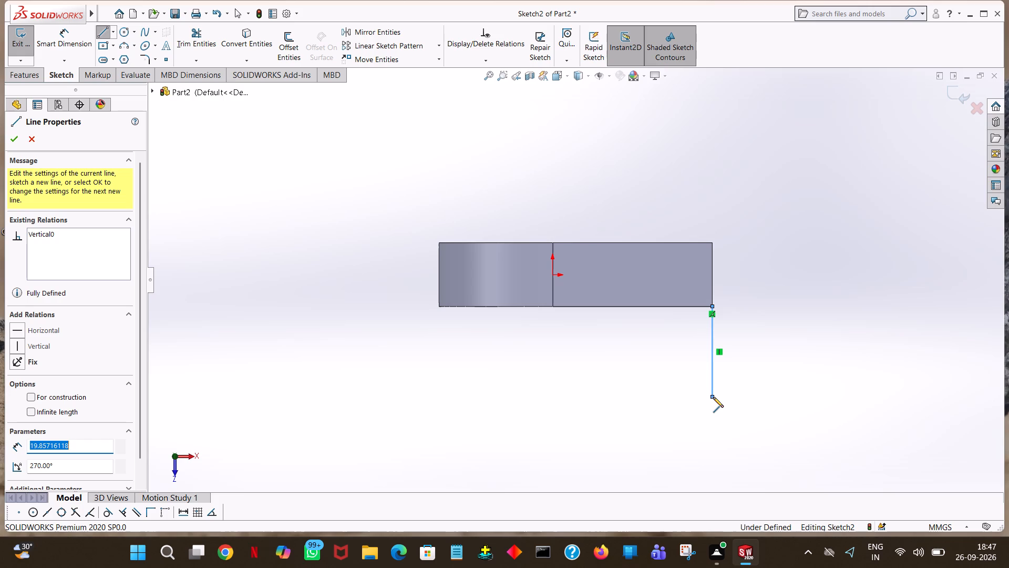
{"action": "type", "text": "23"}
{"action": "key", "text": "Return"}
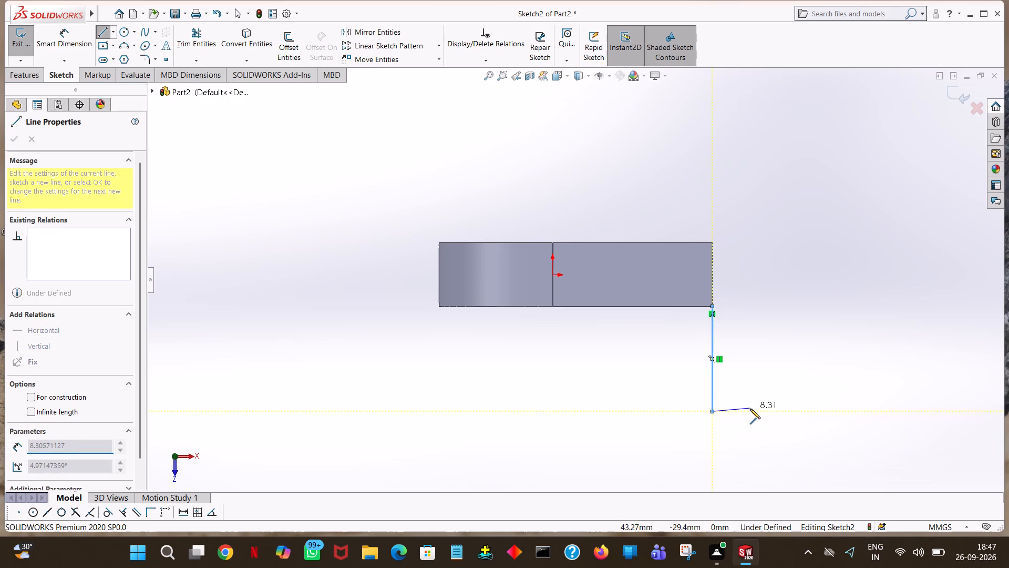
Sketch a horizontal line in positive X from the 23 mm line's free end and set its length to 75-35, giving 40 mm.
{"action": "left_click", "coordinate": [814, 409]}
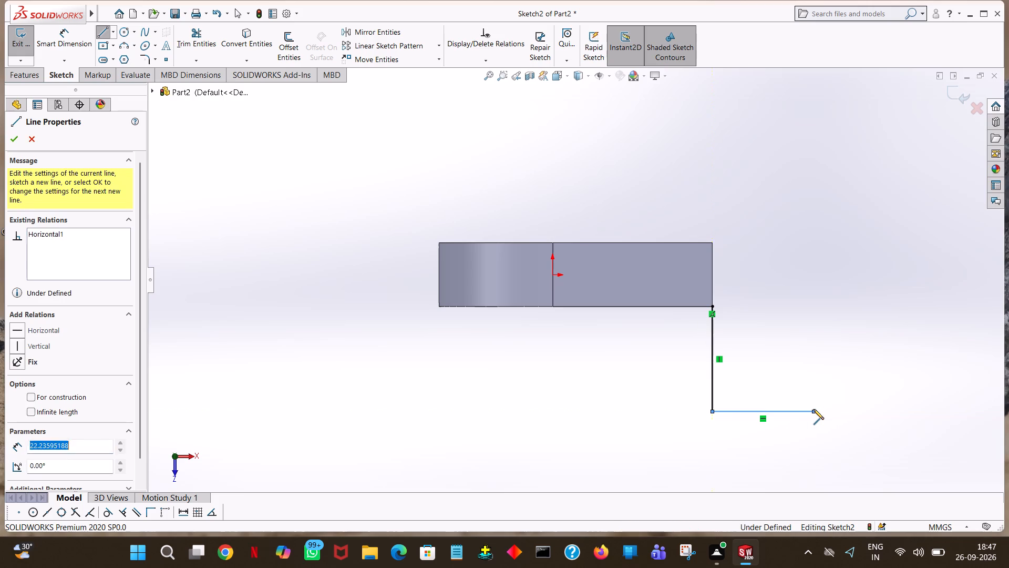
{"action": "type", "text": "75-358"}
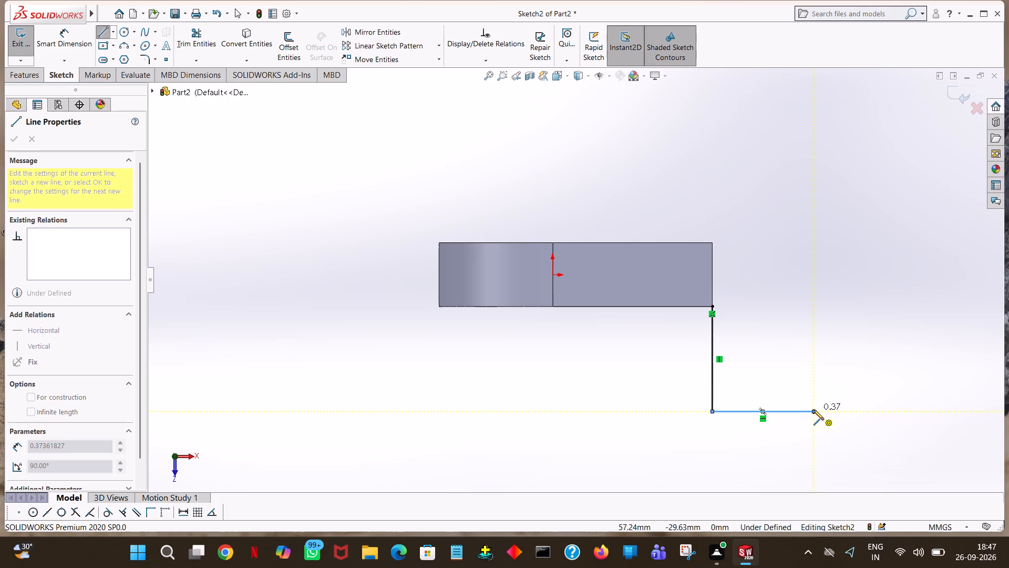
{"action": "right_click", "coordinate": [814, 410]}
{"action": "left_click", "coordinate": [905, 420]}
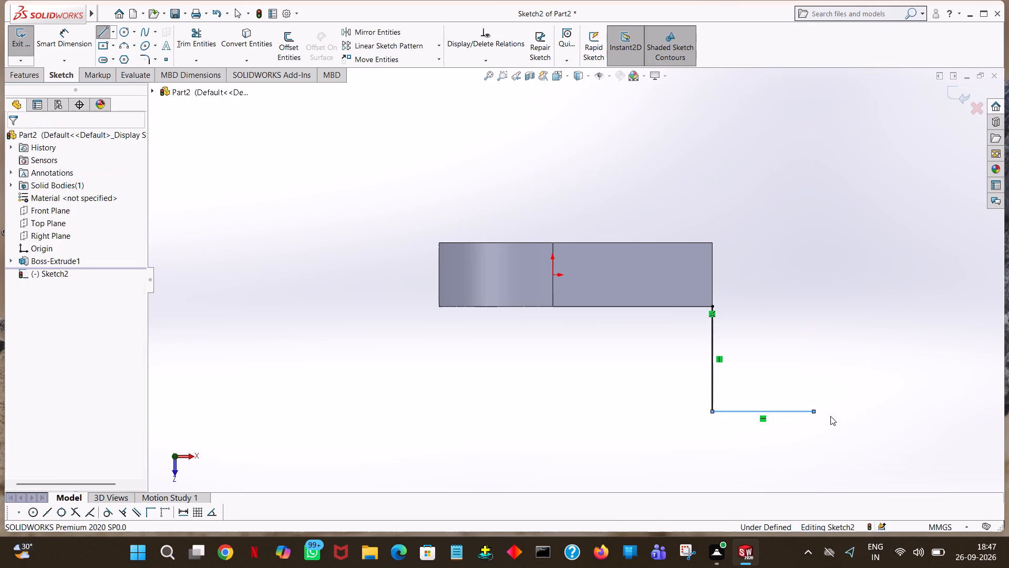
{"action": "left_click", "coordinate": [797, 412]}
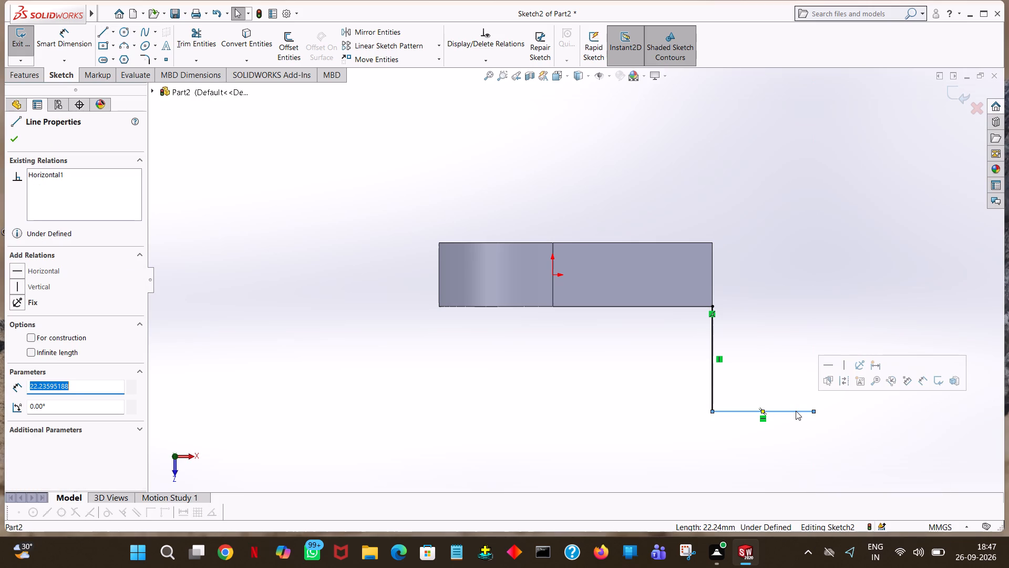
{"action": "type", "text": "75-35"}
{"action": "key", "text": "Return"}
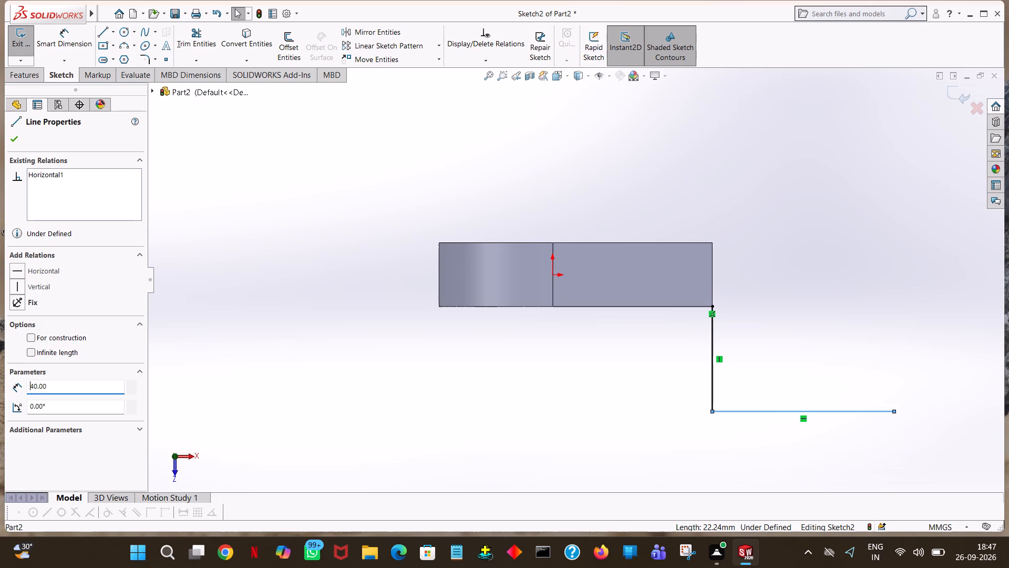
{"action": "right_click", "coordinate": [796, 411]}
{"action": "left_click", "coordinate": [820, 237]}
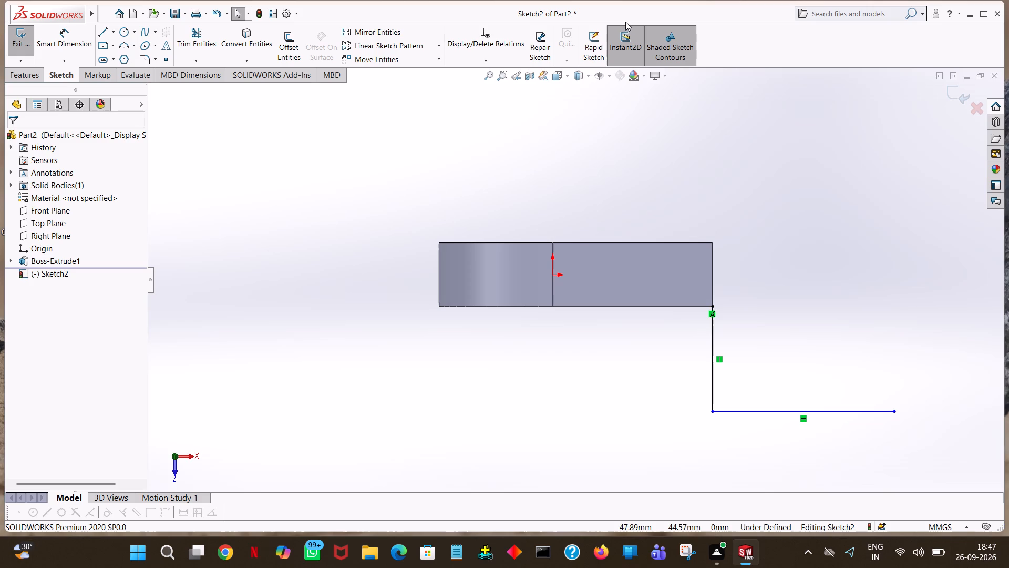
Sketch a diagonal line about 46 mm long from the boss's outer front corner to the 40 mm horizontal line's free end.
{"action": "left_click", "coordinate": [105, 33]}
{"action": "left_click", "coordinate": [713, 306]}
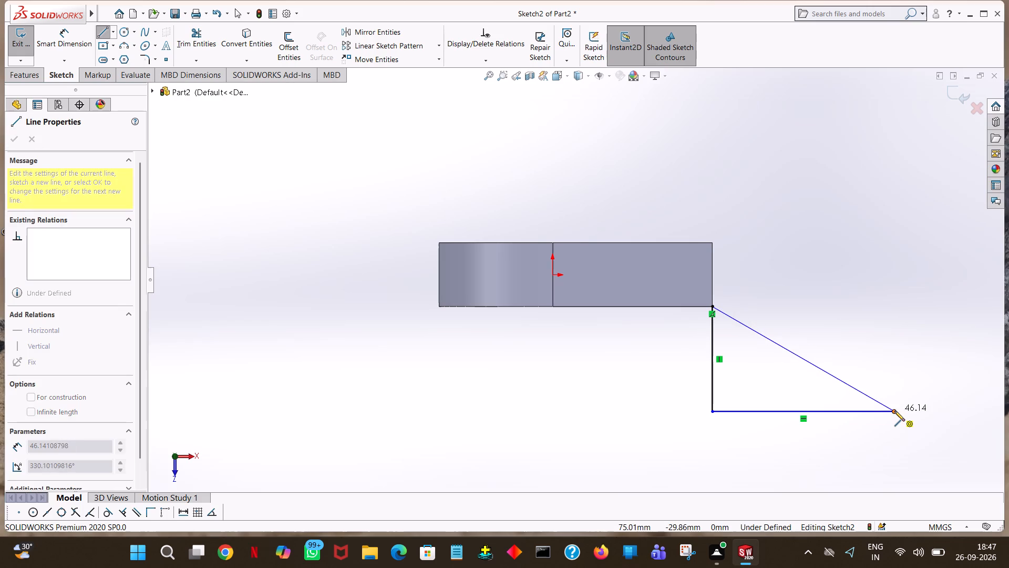
{"action": "left_click", "coordinate": [894, 411]}
{"action": "right_click", "coordinate": [894, 411]}
{"action": "left_click", "coordinate": [907, 414]}
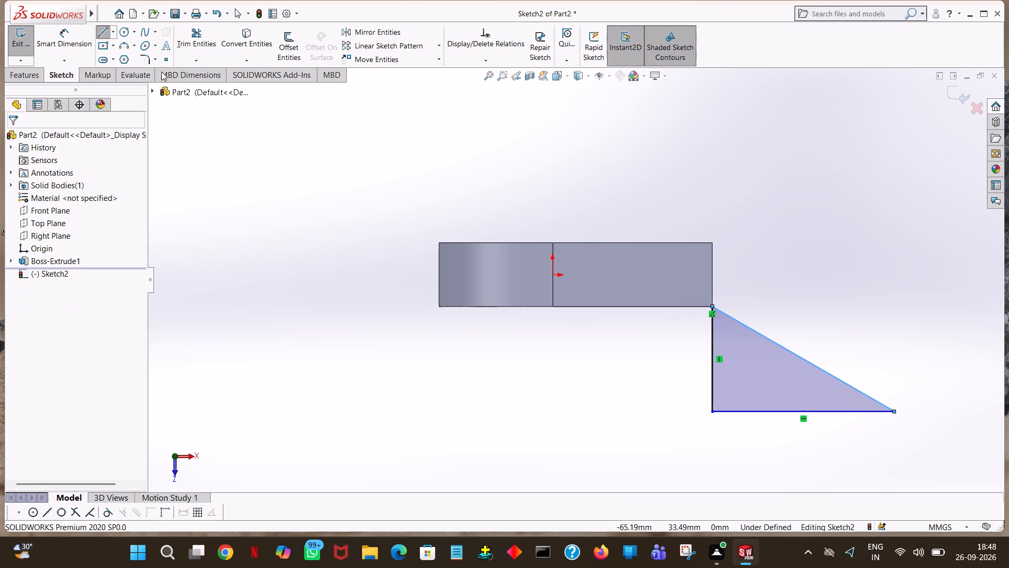
Trim away the vertical and horizontal helper lines, leaving only the diagonal line.
{"action": "left_click", "coordinate": [196, 43]}
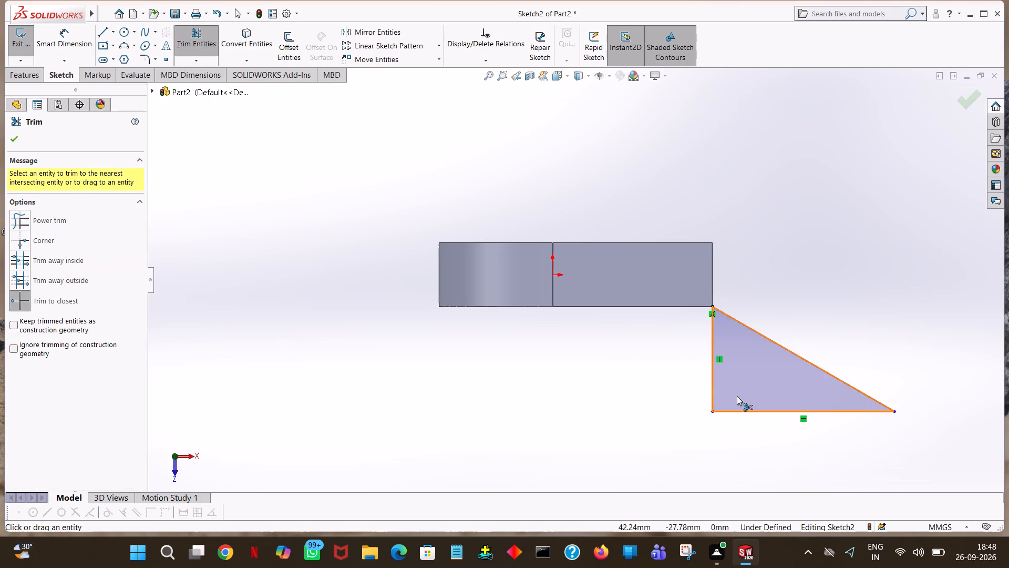
{"action": "left_click", "coordinate": [712, 384]}
{"action": "left_click", "coordinate": [735, 410]}
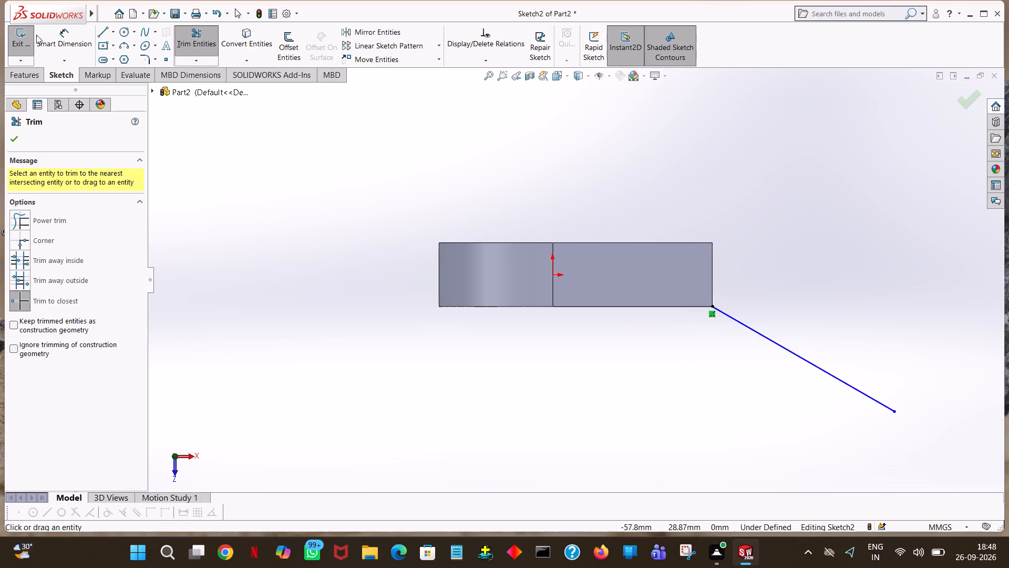
Sketch a horizontal line in positive X from the diagonal line's free end and set its length to 25 mm.
{"action": "left_click", "coordinate": [486, 80]}
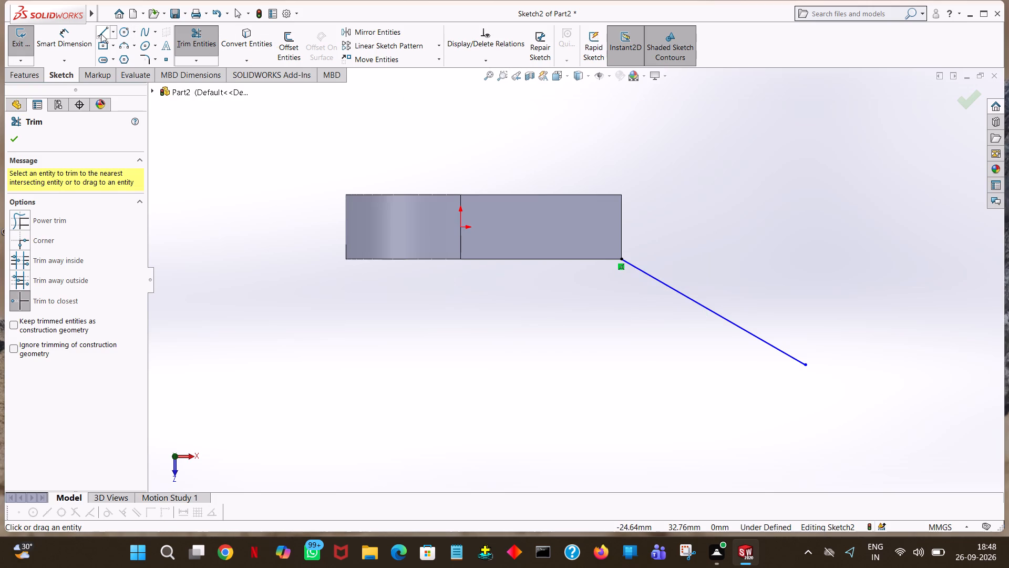
{"action": "left_click", "coordinate": [101, 34]}
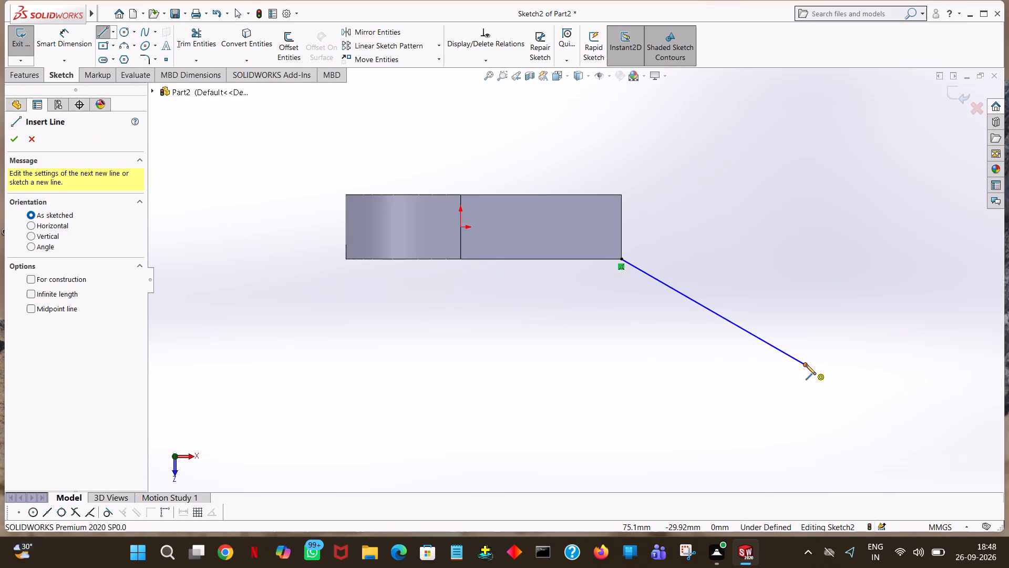
{"action": "left_click", "coordinate": [806, 364]}
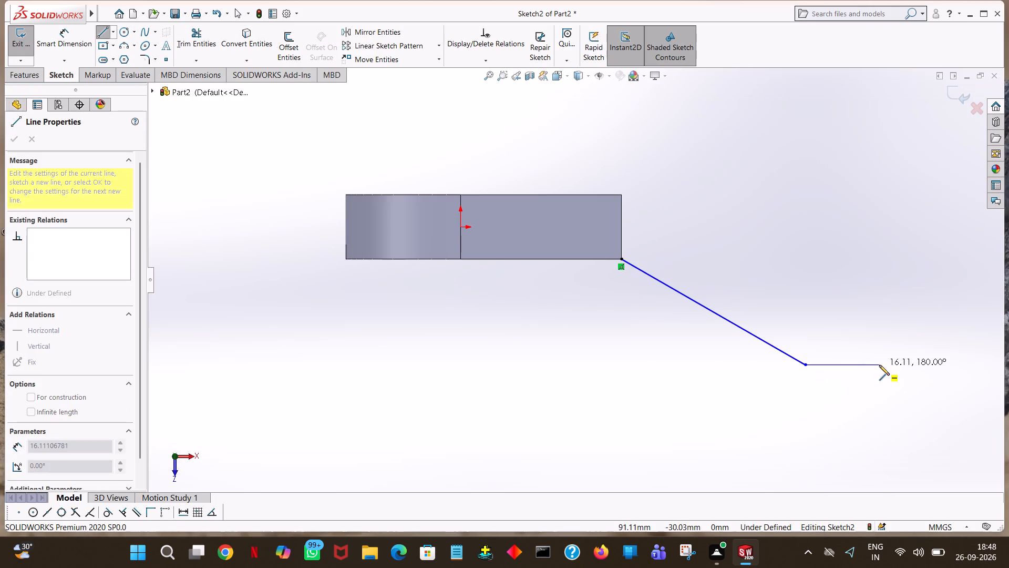
{"action": "left_click", "coordinate": [879, 365]}
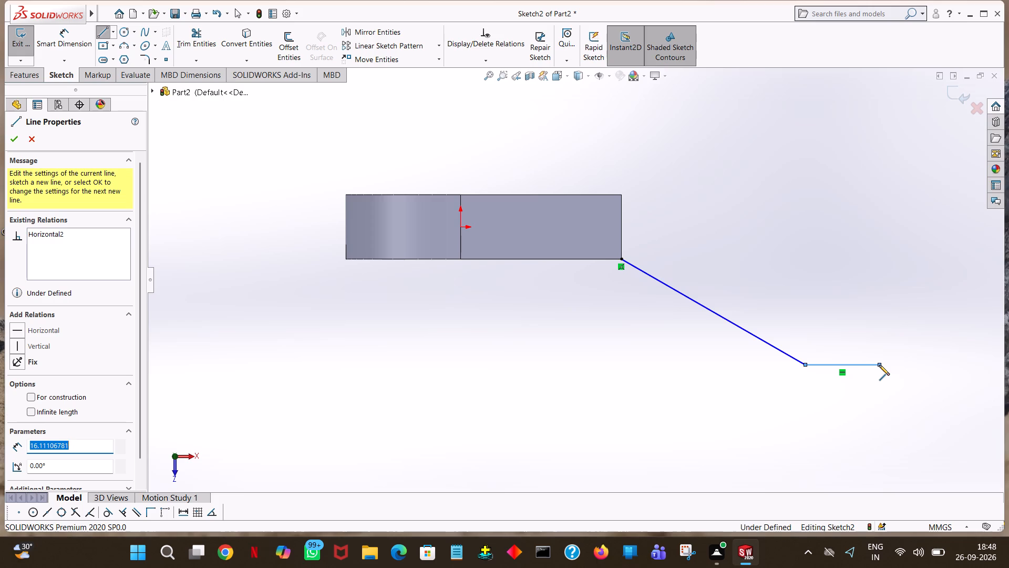
{"action": "type", "text": "25"}
{"action": "key", "text": "Return"}
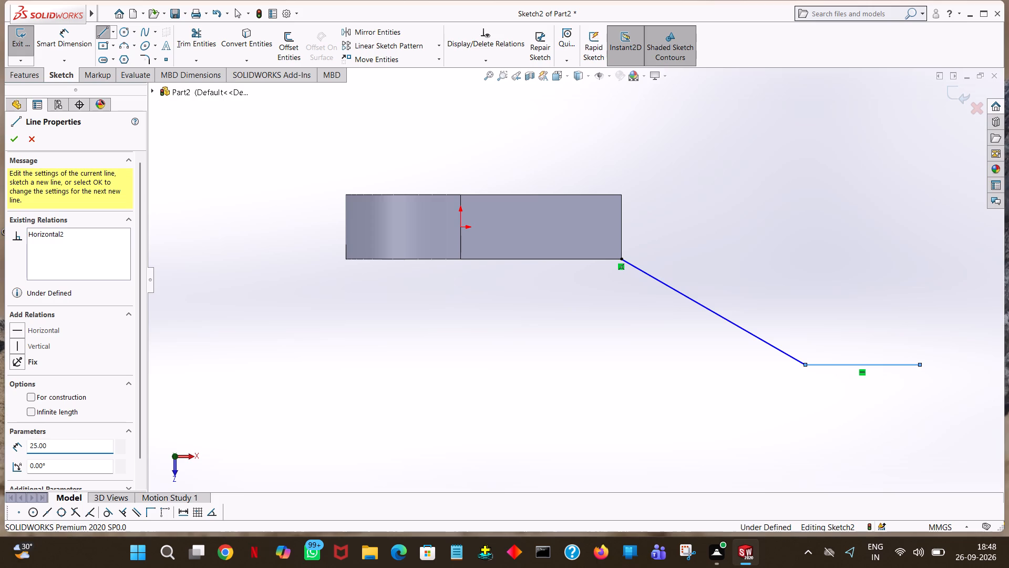
{"action": "right_click", "coordinate": [879, 365]}
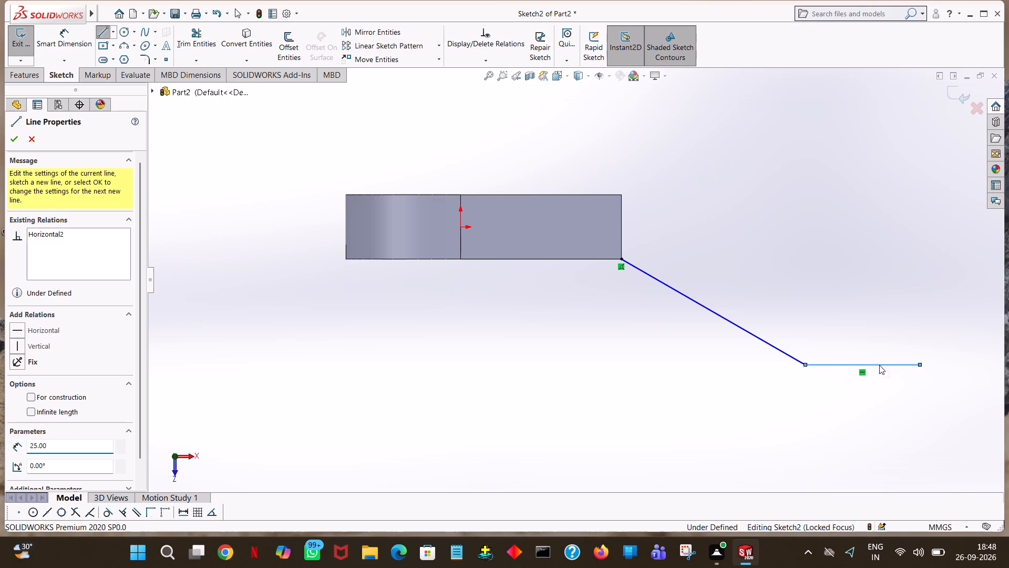
{"action": "left_click", "coordinate": [907, 377]}
{"action": "left_click", "coordinate": [883, 365]}
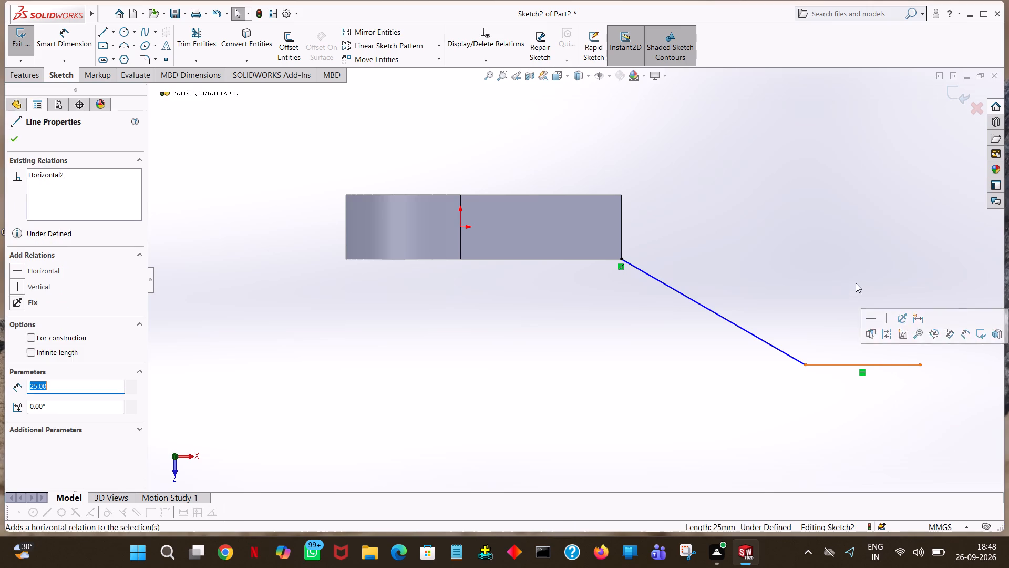
{"action": "left_click", "coordinate": [849, 249]}
{"action": "left_click", "coordinate": [730, 322]}
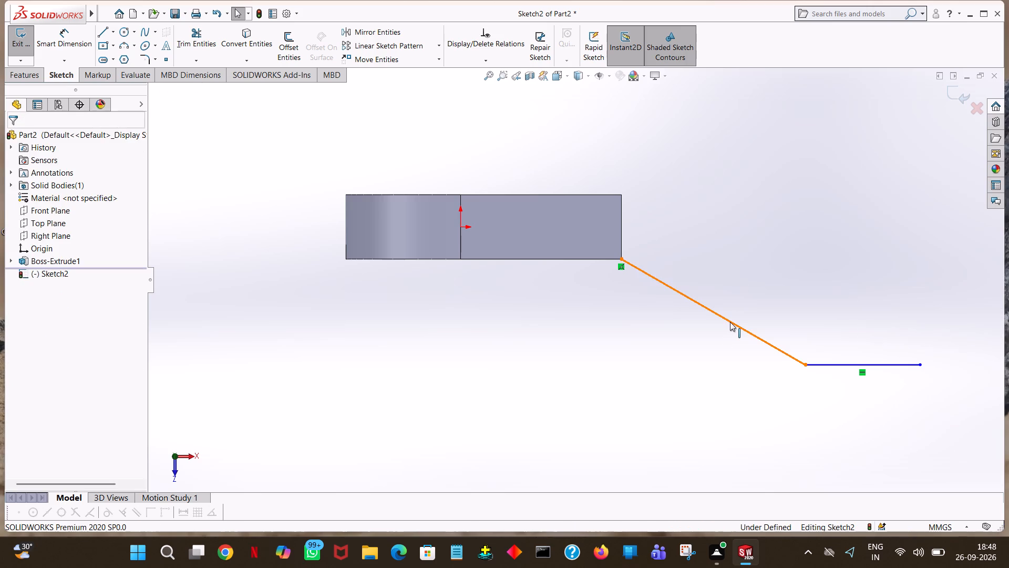
{"action": "left_click", "coordinate": [728, 207]}
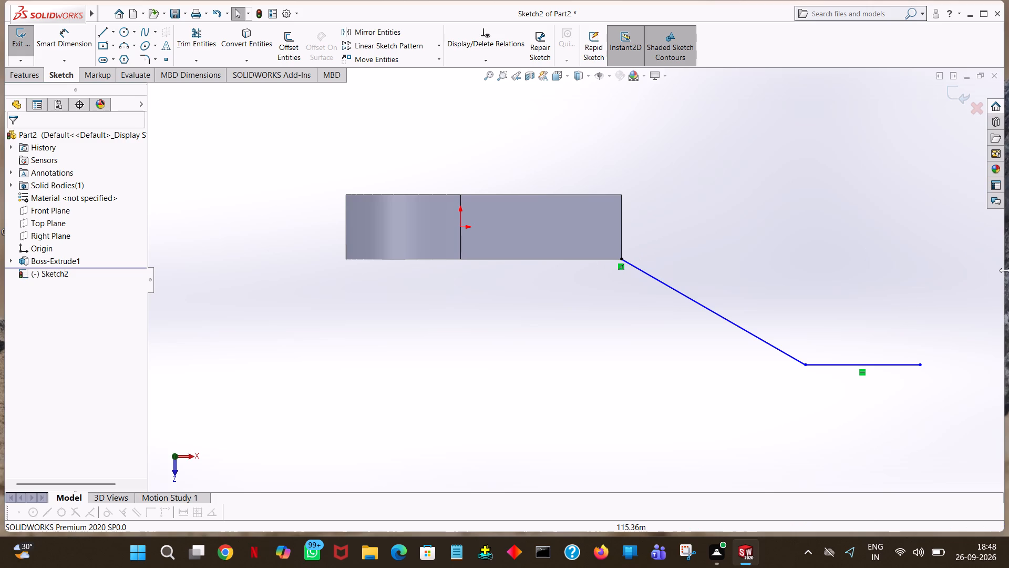
Sketch an 8 mm vertical line in negative Z from the 25 mm line's free end and a parallel 25 mm line back in negative X.
{"action": "left_click", "coordinate": [98, 34]}
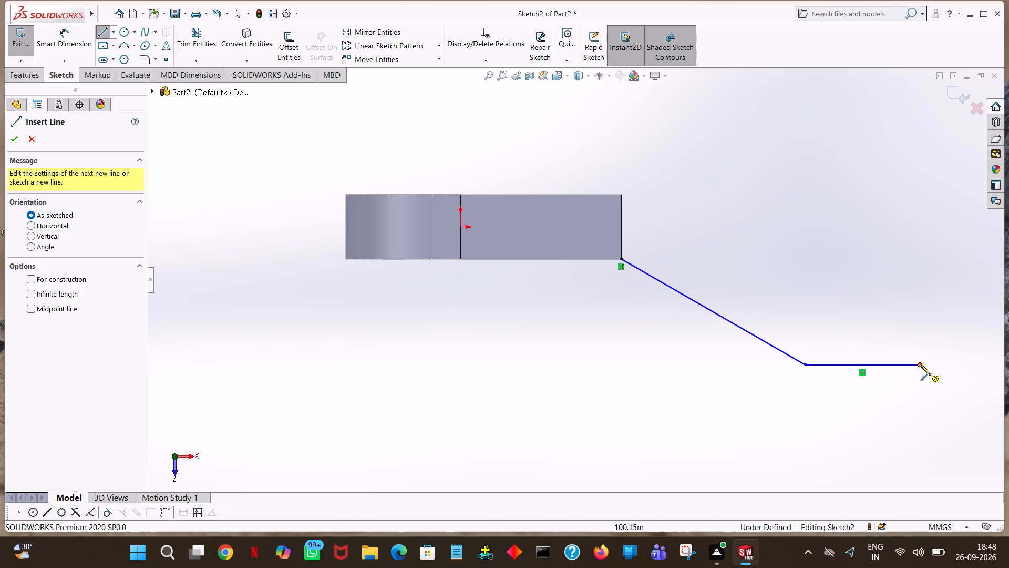
{"action": "left_click", "coordinate": [921, 365]}
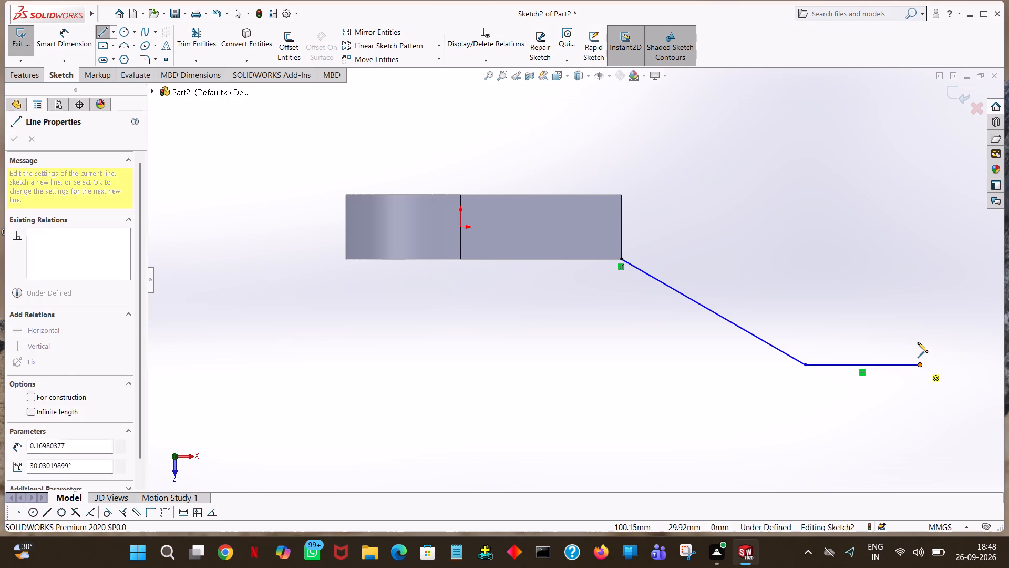
{"action": "left_click", "coordinate": [921, 339]}
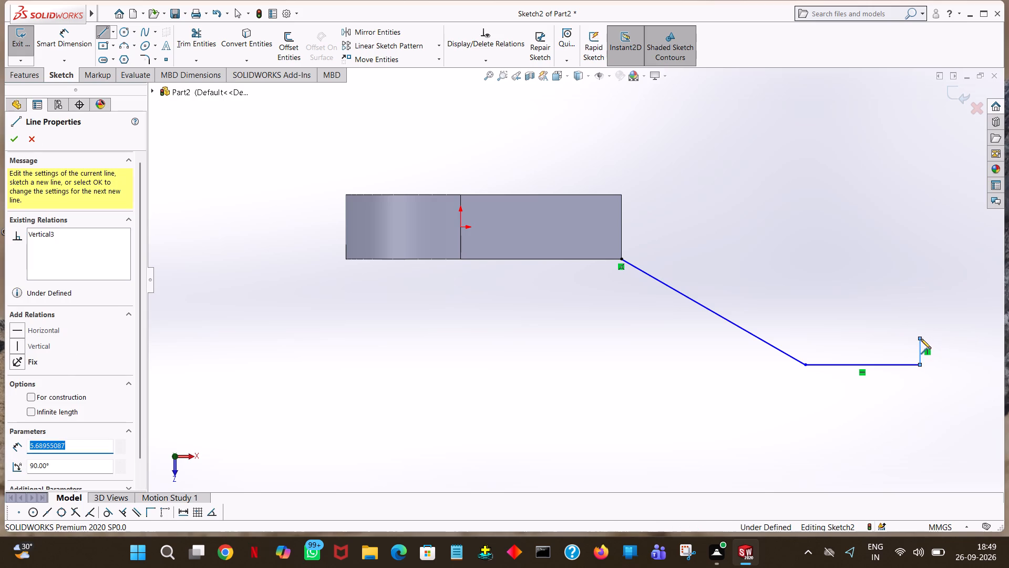
{"action": "key", "text": "8"}
{"action": "key", "text": "Return"}
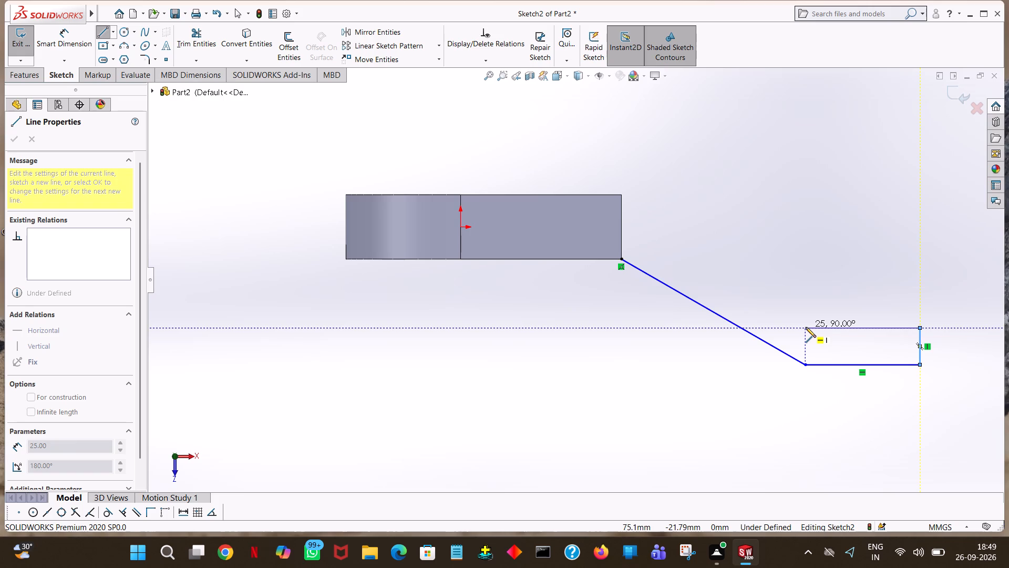
{"action": "left_click", "coordinate": [806, 327]}
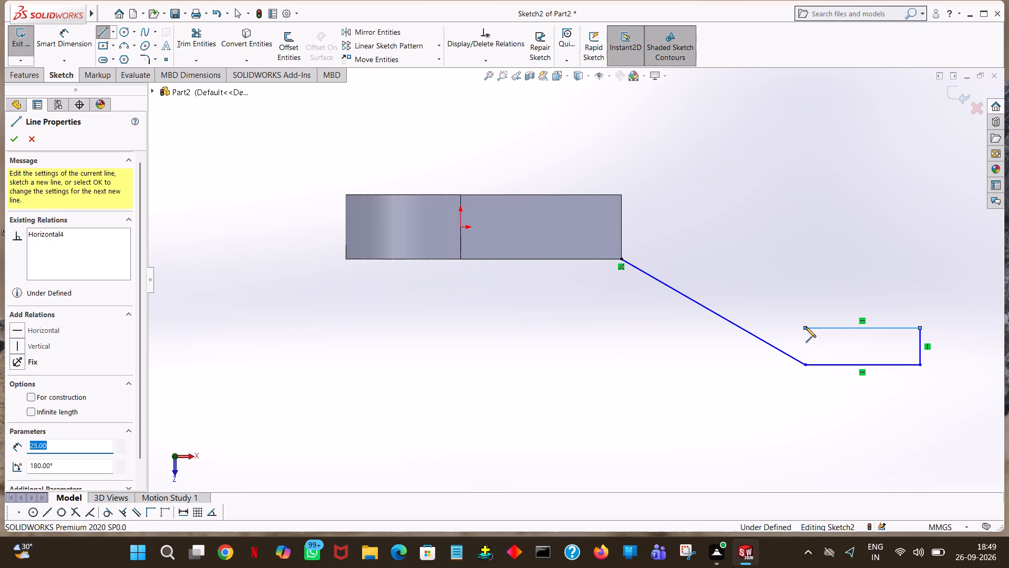
{"action": "right_click", "coordinate": [806, 327]}
{"action": "left_click", "coordinate": [827, 332]}
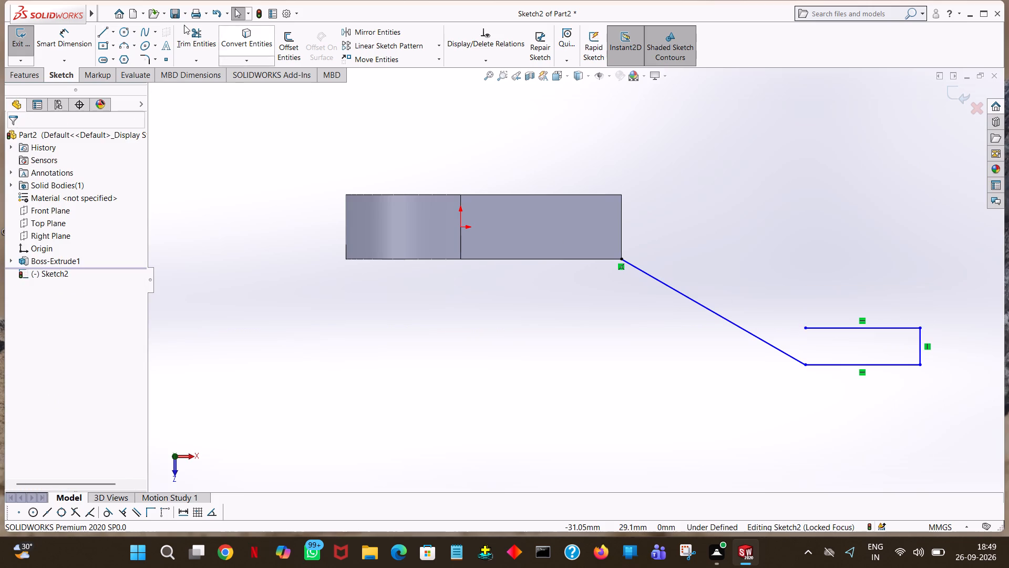
Sketch an 18 mm horizontal line in positive X from the boss's outer vertical edge, level with the origin.
{"action": "left_click", "coordinate": [99, 28]}
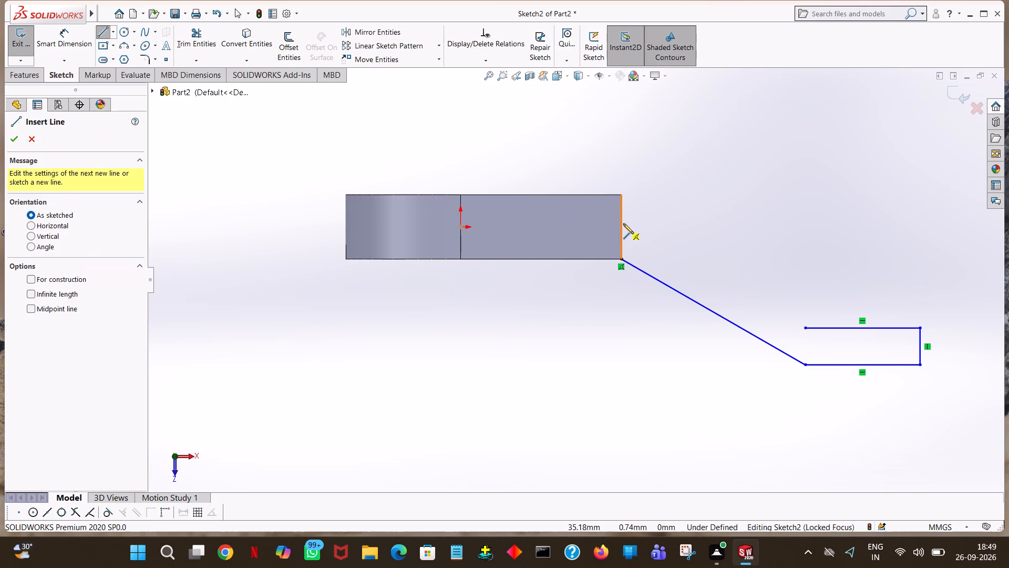
{"action": "left_click", "coordinate": [621, 227]}
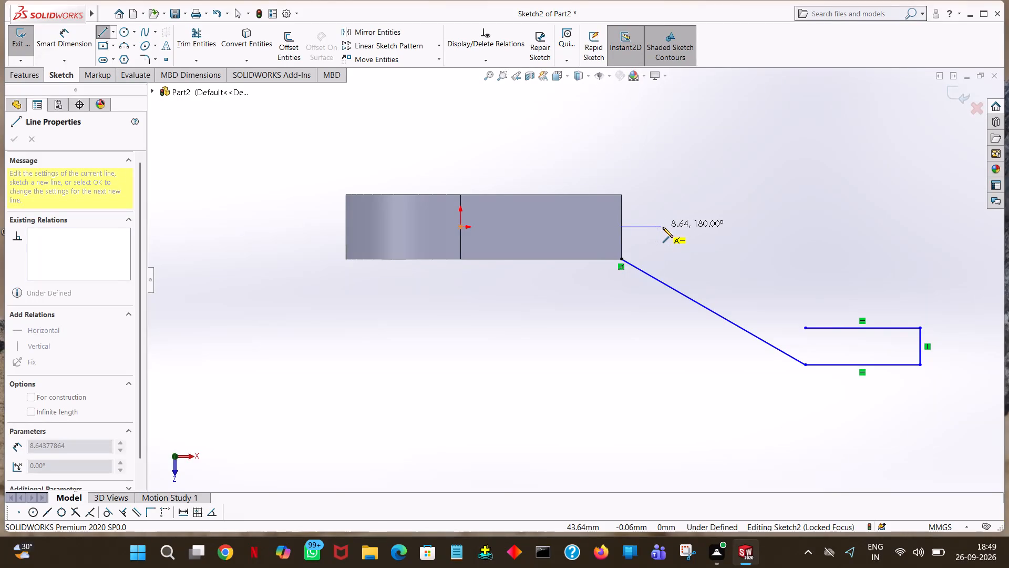
{"action": "left_click", "coordinate": [663, 227]}
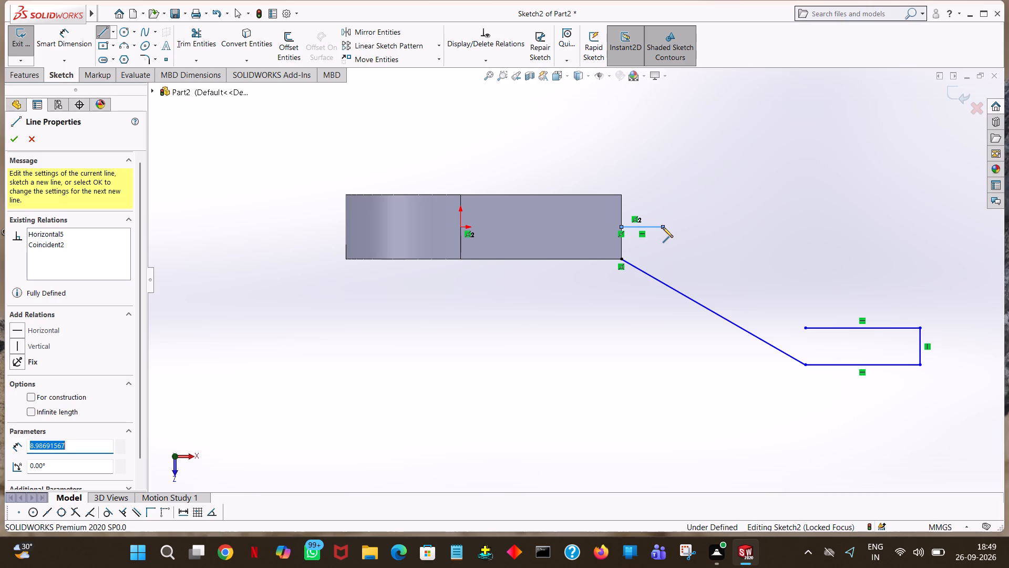
{"action": "type", "text": "18"}
{"action": "key", "text": "Return"}
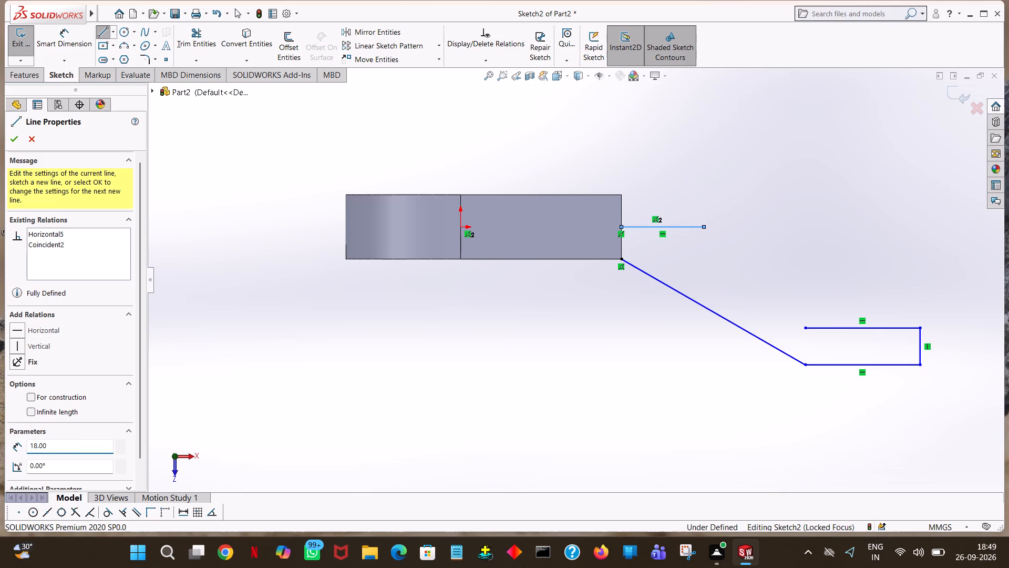
{"action": "right_click", "coordinate": [663, 227]}
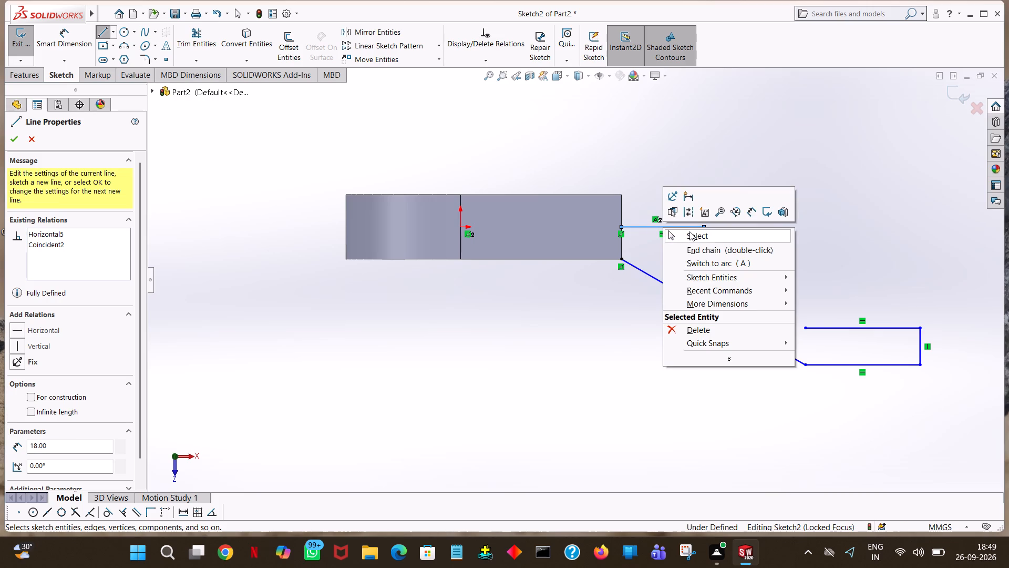
{"action": "left_click", "coordinate": [689, 231]}
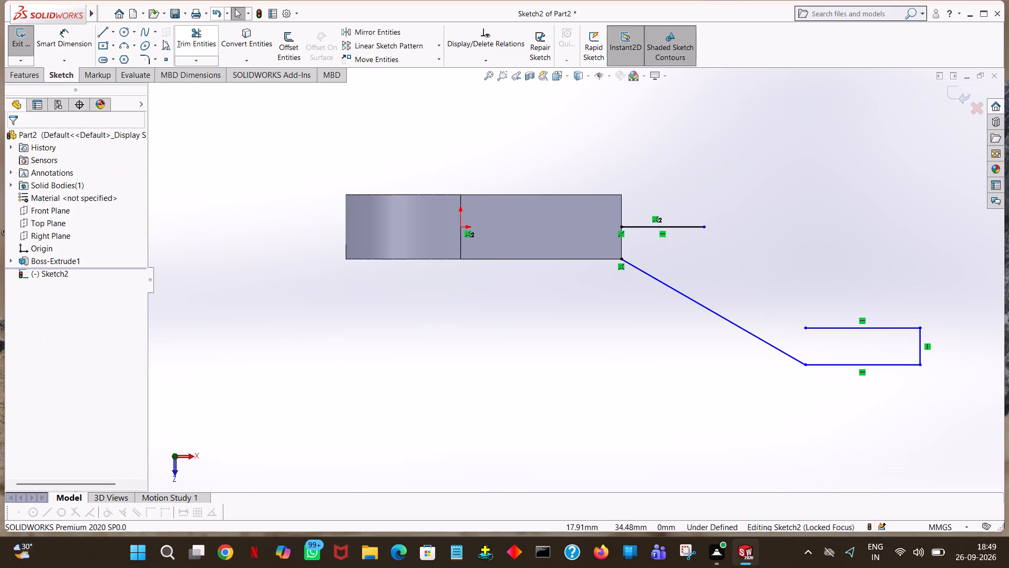
Sketch a circle with a 10 mm radius centred on the 18 mm line's free end.
{"action": "left_click", "coordinate": [123, 32]}
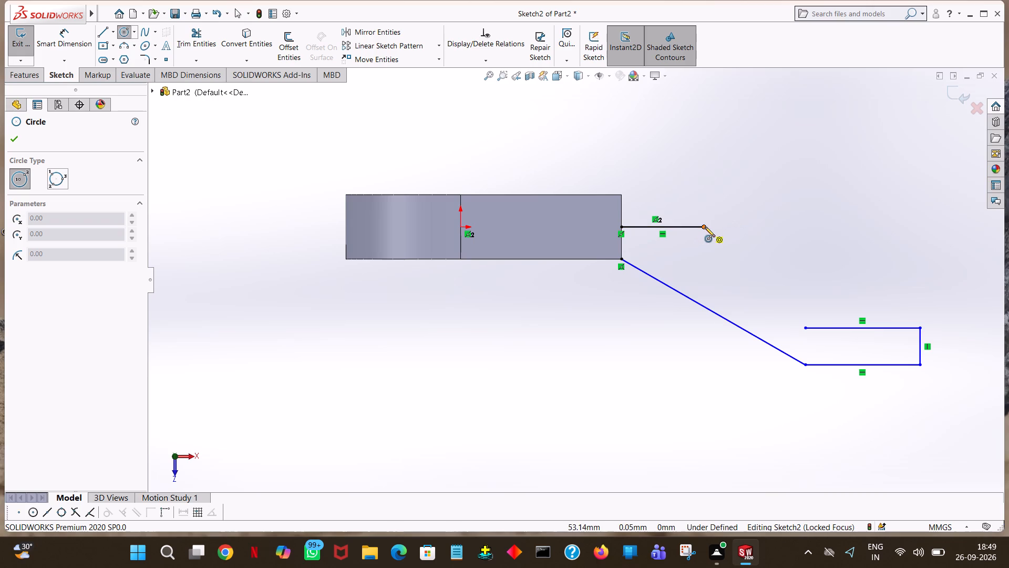
{"action": "left_click", "coordinate": [705, 227]}
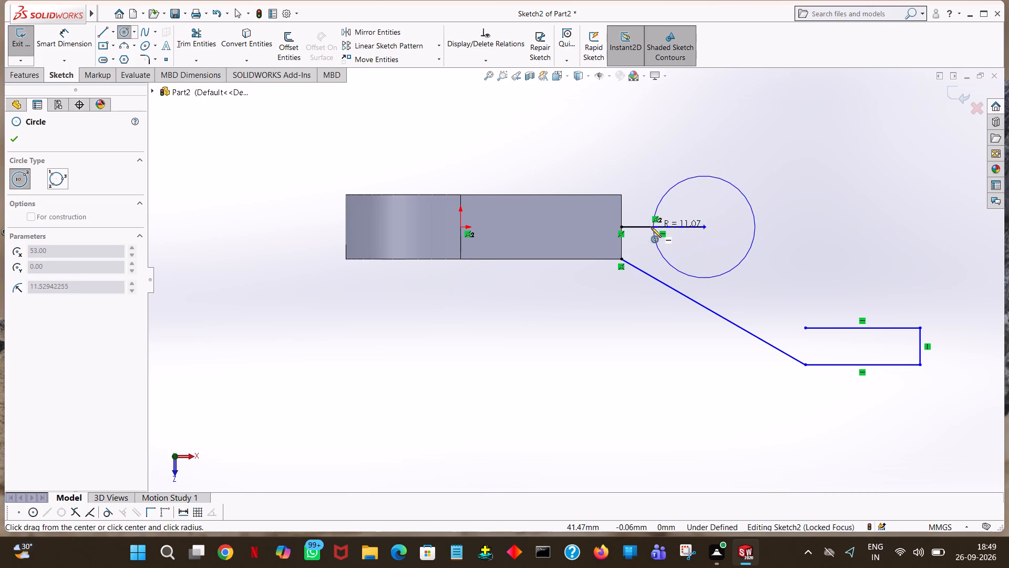
{"action": "left_click", "coordinate": [651, 227]}
{"action": "type", "text": "10"}
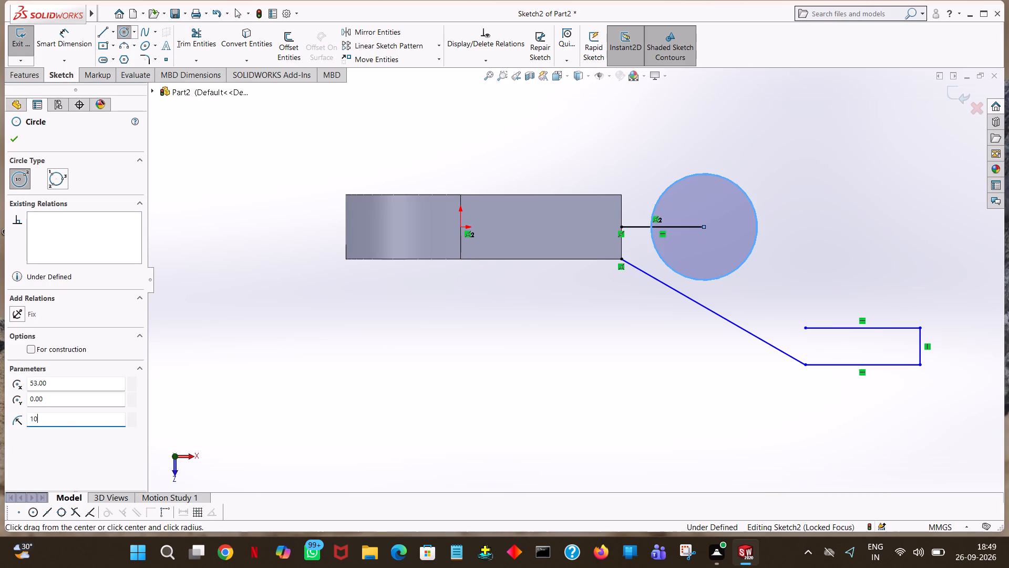
{"action": "key", "text": "Return"}
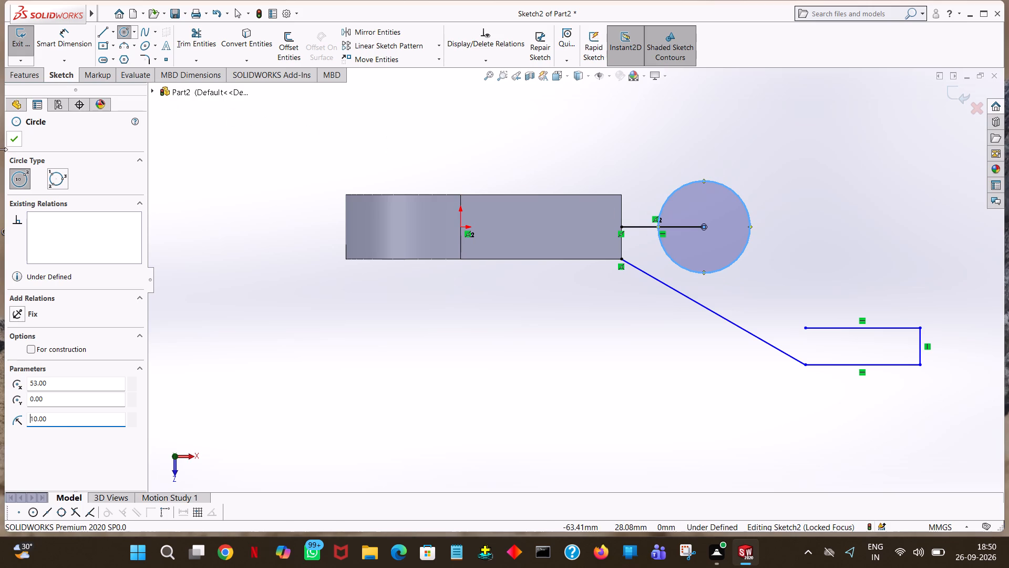
{"action": "left_click", "coordinate": [12, 136]}
Sketch a slanted line about 31 mm long from the inner 25 mm line's free end to the near lower arc of the circle.
{"action": "left_click", "coordinate": [100, 33]}
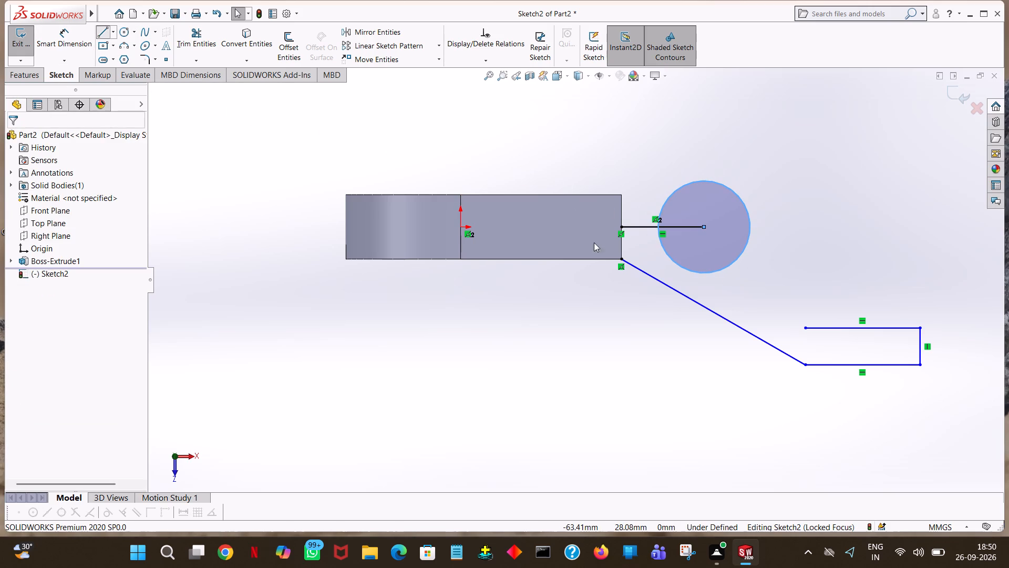
{"action": "left_click", "coordinate": [806, 327]}
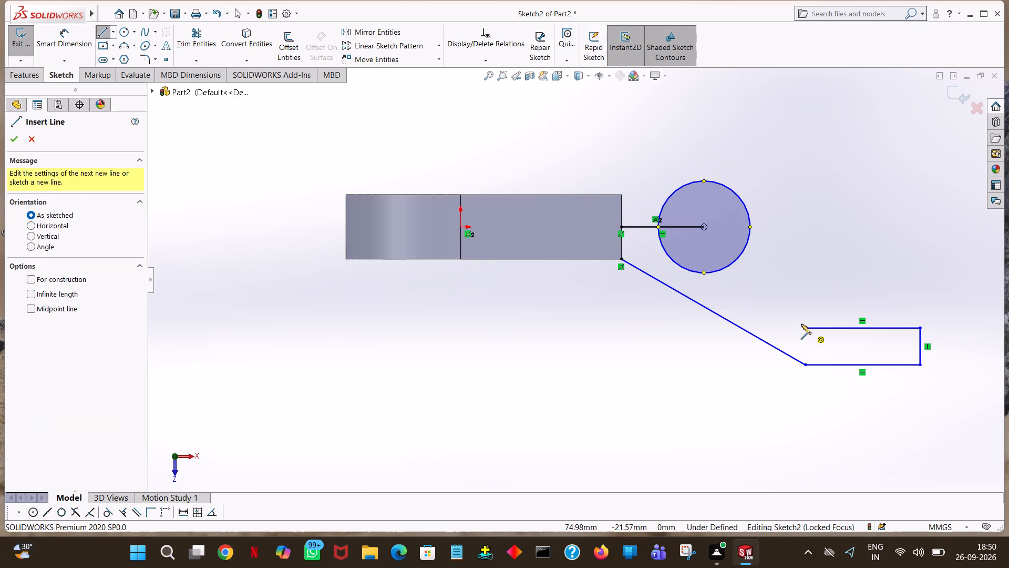
{"action": "left_click", "coordinate": [676, 263]}
{"action": "right_click", "coordinate": [676, 263]}
{"action": "left_click", "coordinate": [693, 267]}
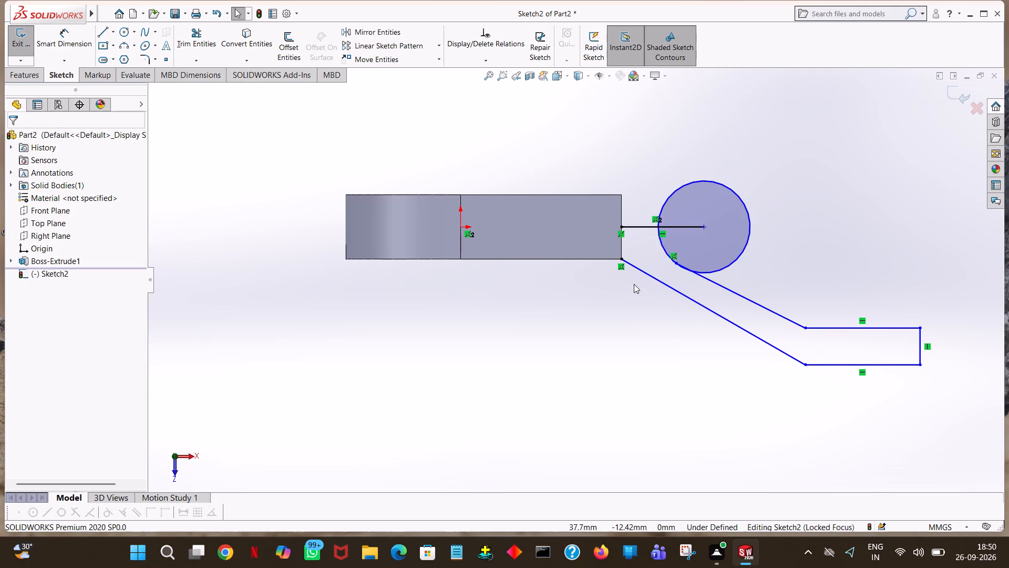
{"action": "left_click", "coordinate": [921, 346]}
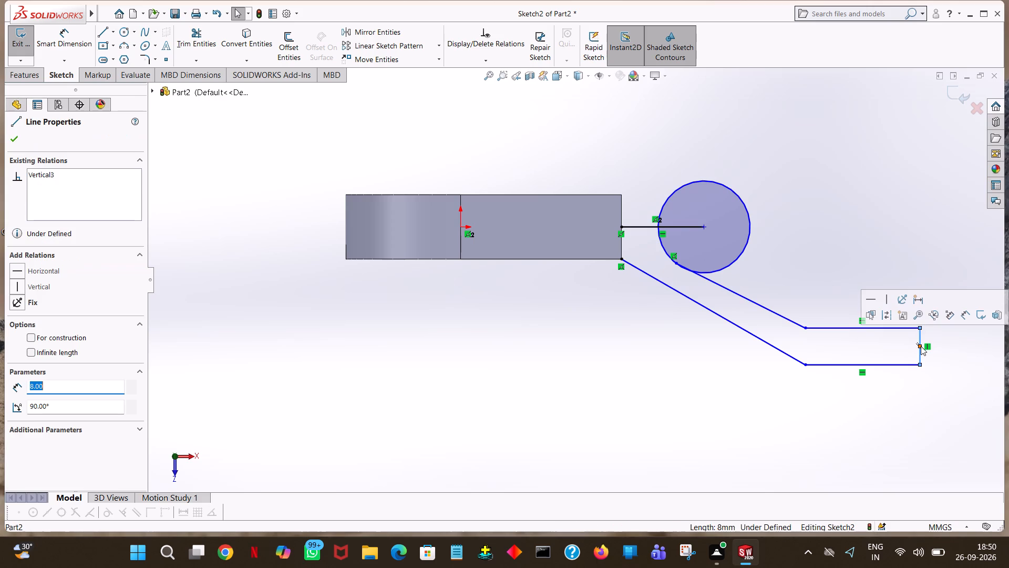
{"action": "left_click", "coordinate": [892, 230]}
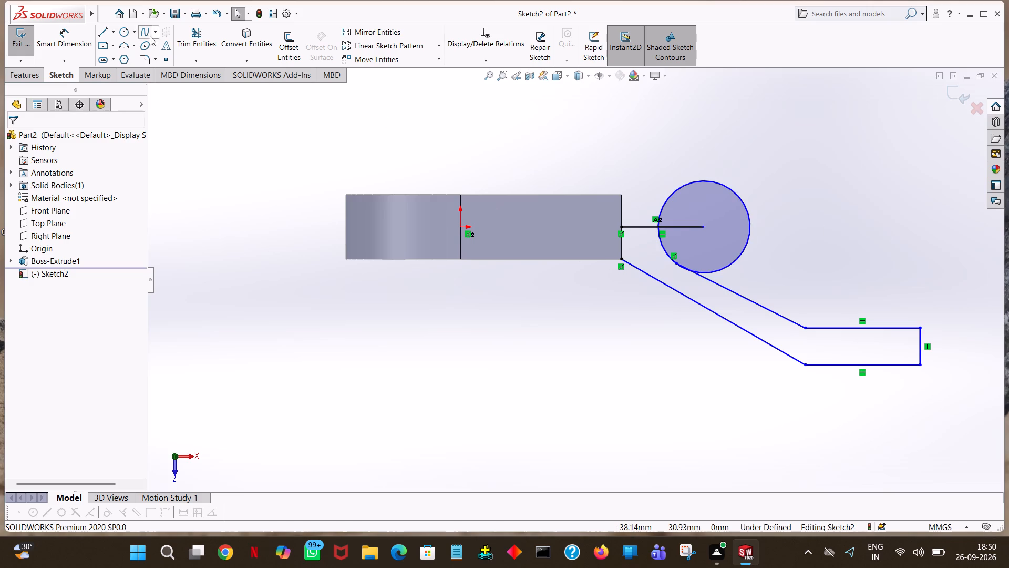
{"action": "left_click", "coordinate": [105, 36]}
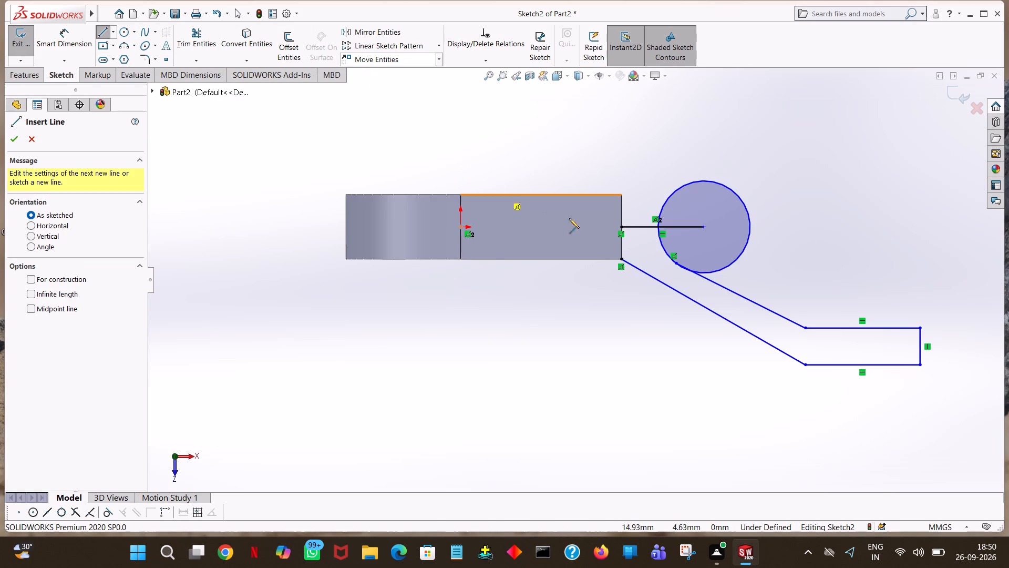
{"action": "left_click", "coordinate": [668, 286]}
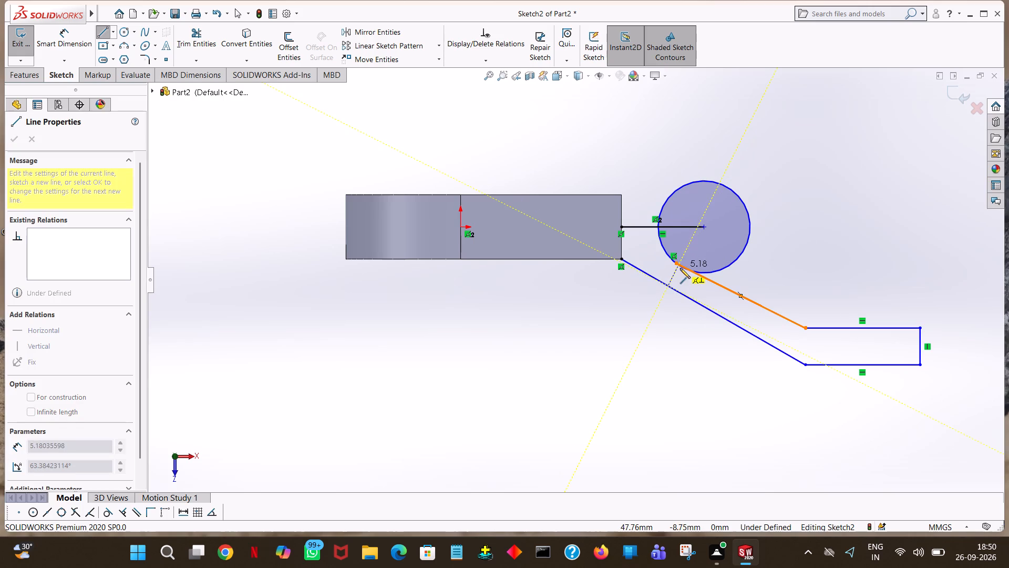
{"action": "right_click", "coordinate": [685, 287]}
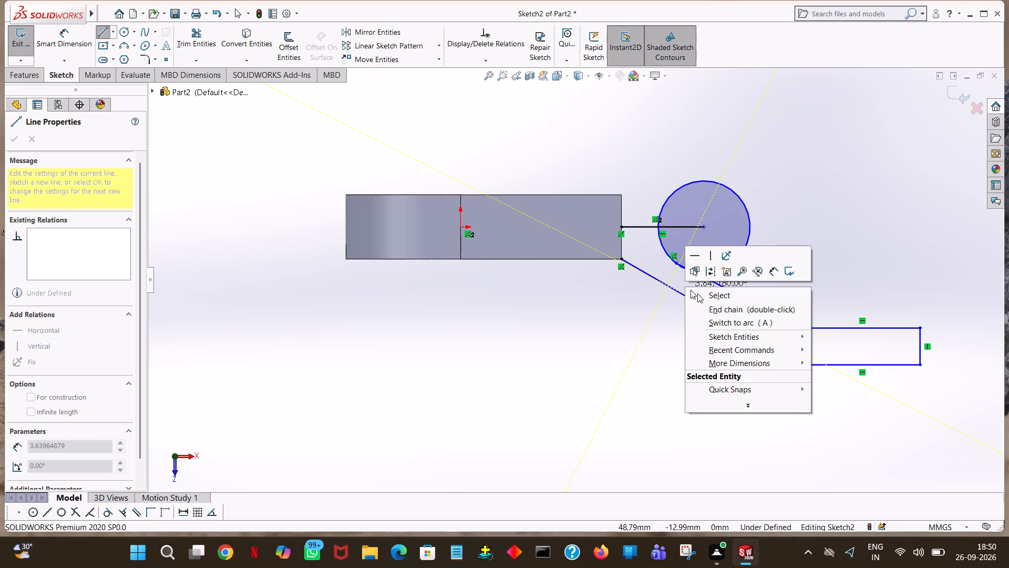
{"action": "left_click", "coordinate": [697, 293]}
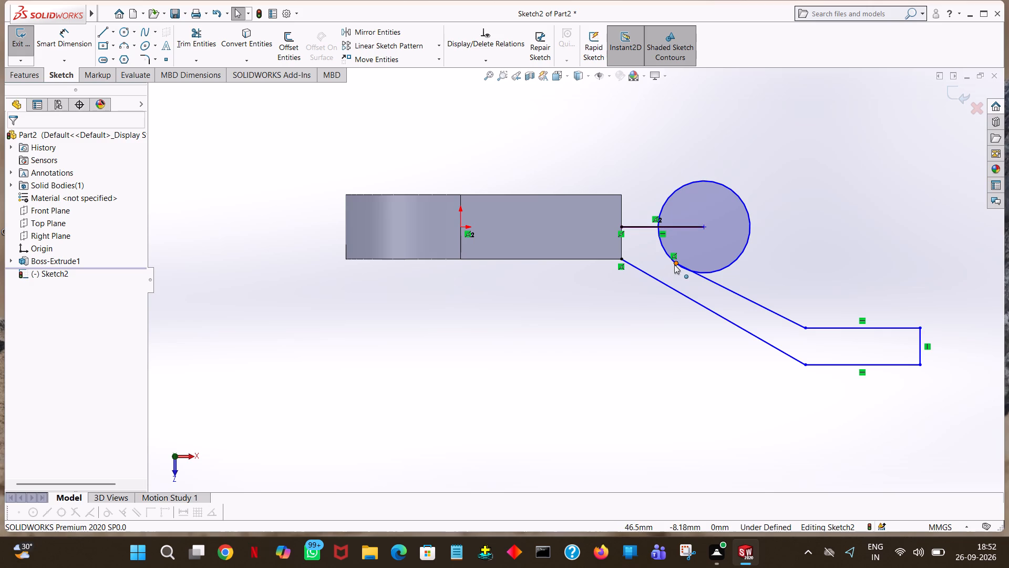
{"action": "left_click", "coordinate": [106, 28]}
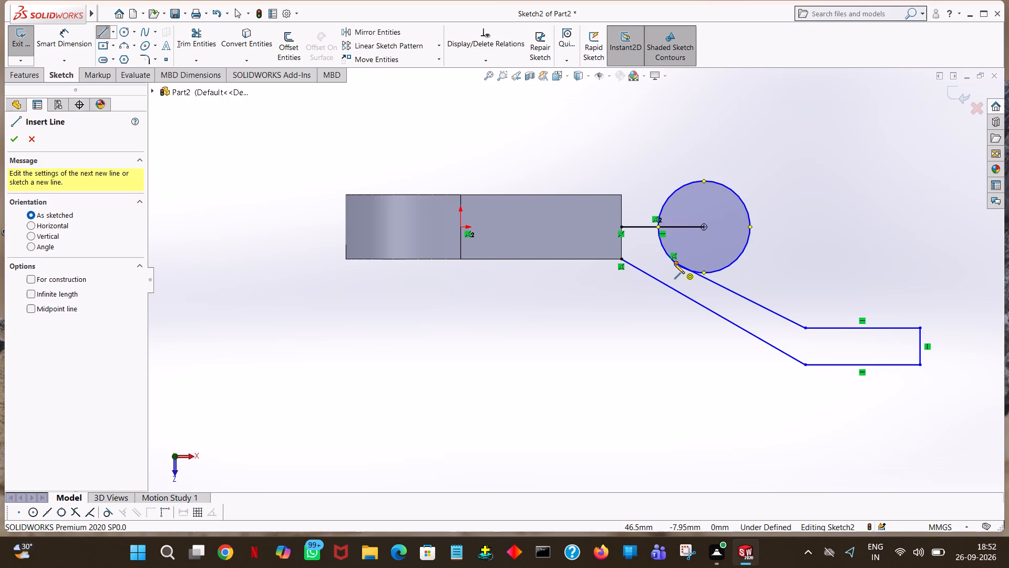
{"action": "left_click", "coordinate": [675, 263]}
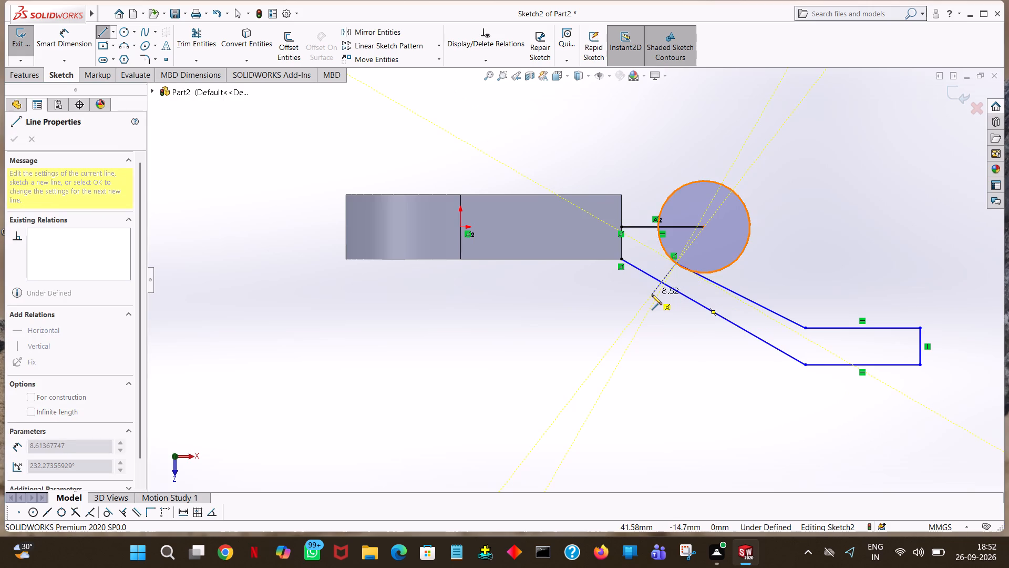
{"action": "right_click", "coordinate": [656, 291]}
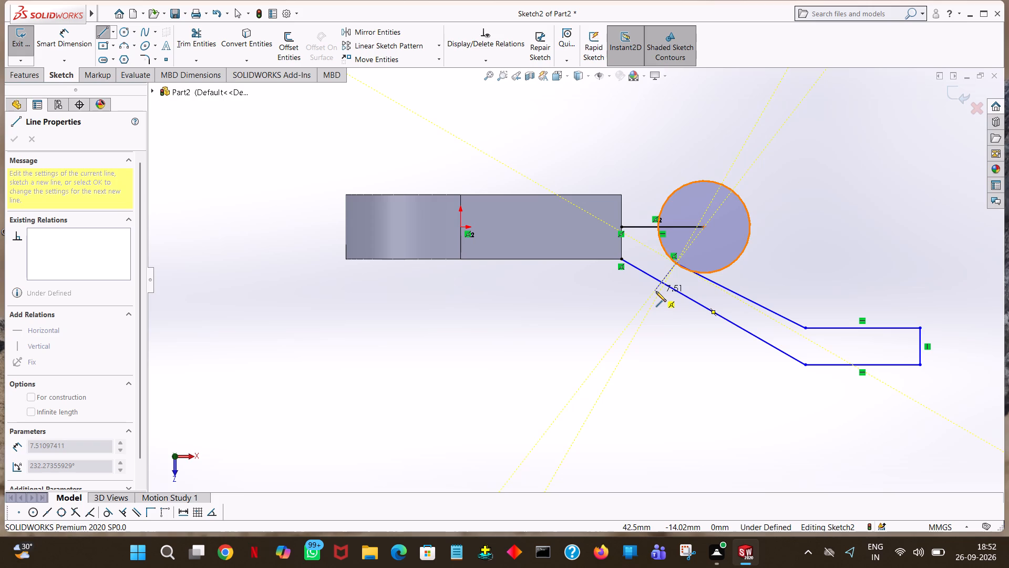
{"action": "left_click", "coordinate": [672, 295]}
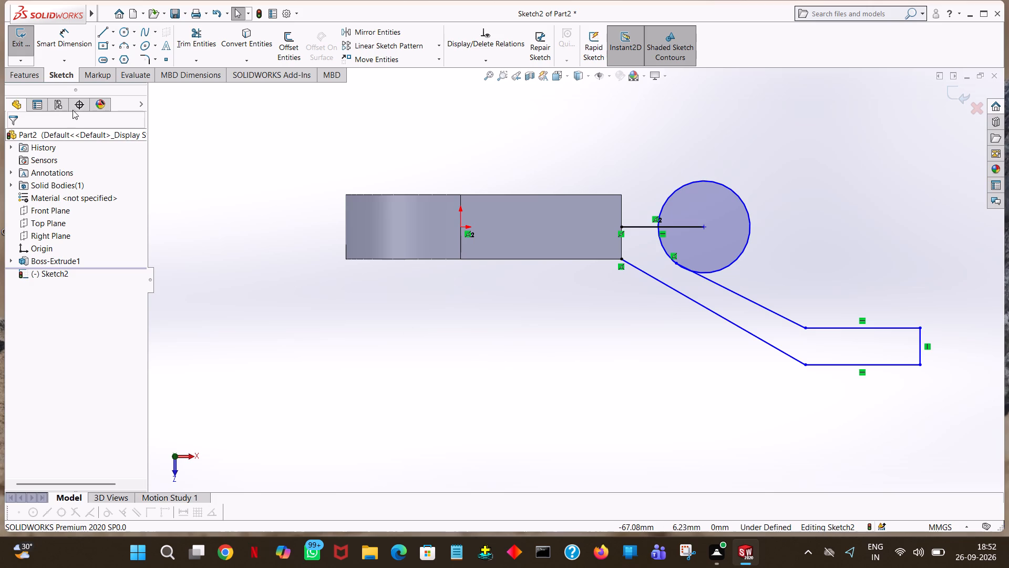
Trim away the whole 10 mm radius circle and the slanted line that joins it to the inner 25 mm line.
{"action": "left_click", "coordinate": [205, 37]}
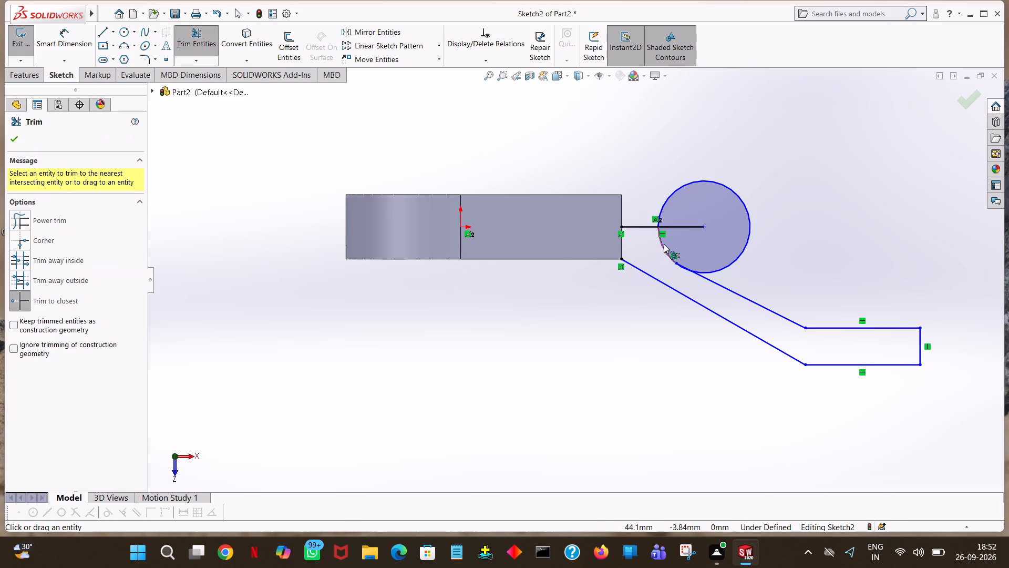
{"action": "left_click", "coordinate": [664, 244]}
{"action": "left_click", "coordinate": [724, 265]}
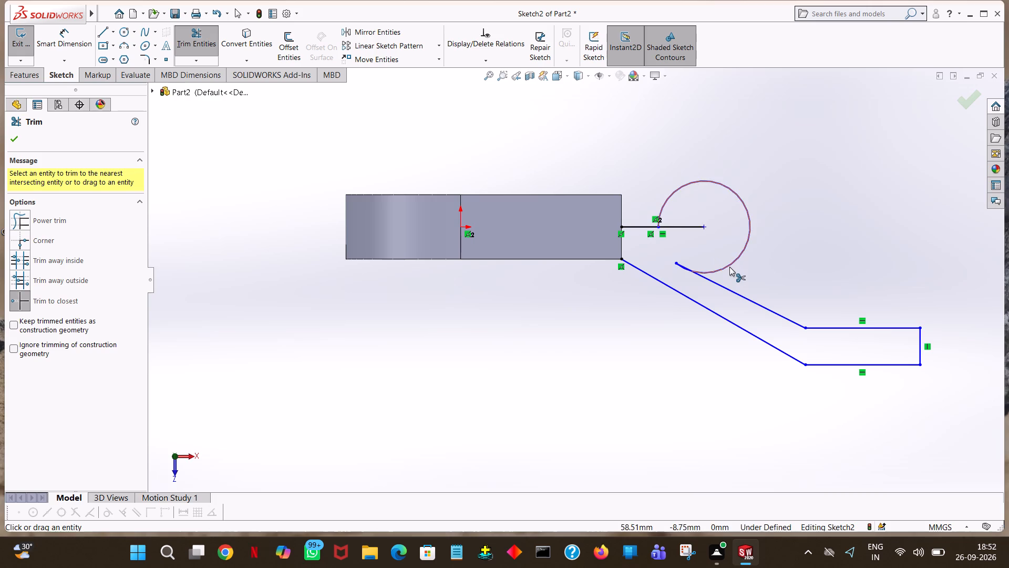
{"action": "left_click", "coordinate": [729, 267]}
{"action": "left_click", "coordinate": [689, 269]}
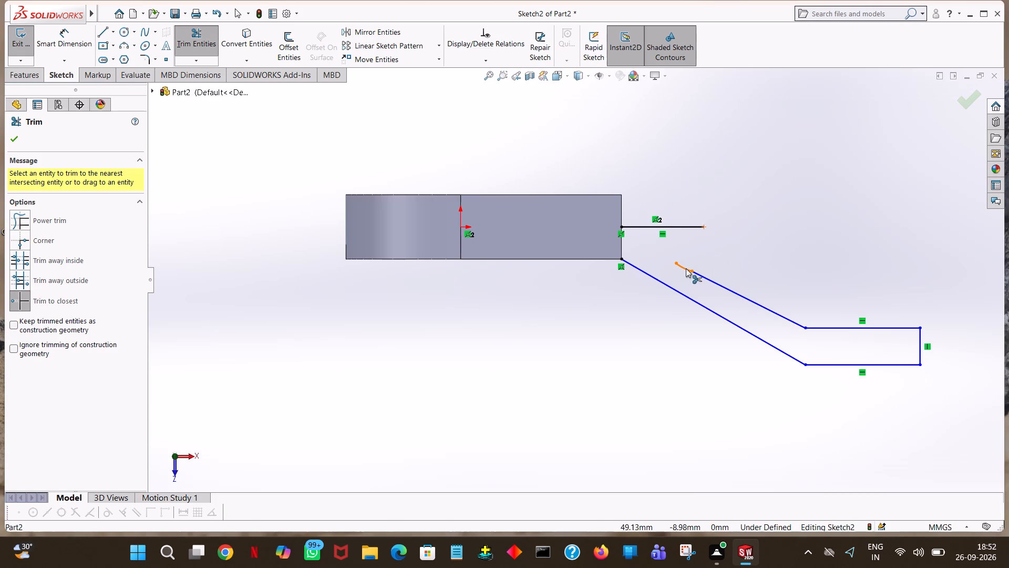
{"action": "left_click", "coordinate": [686, 268]}
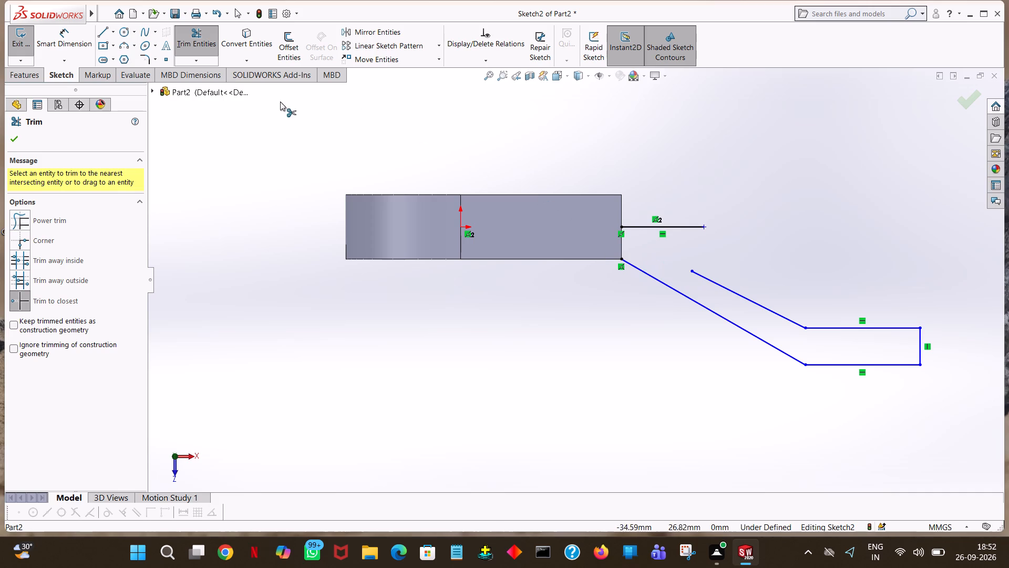
{"action": "left_click", "coordinate": [718, 282]}
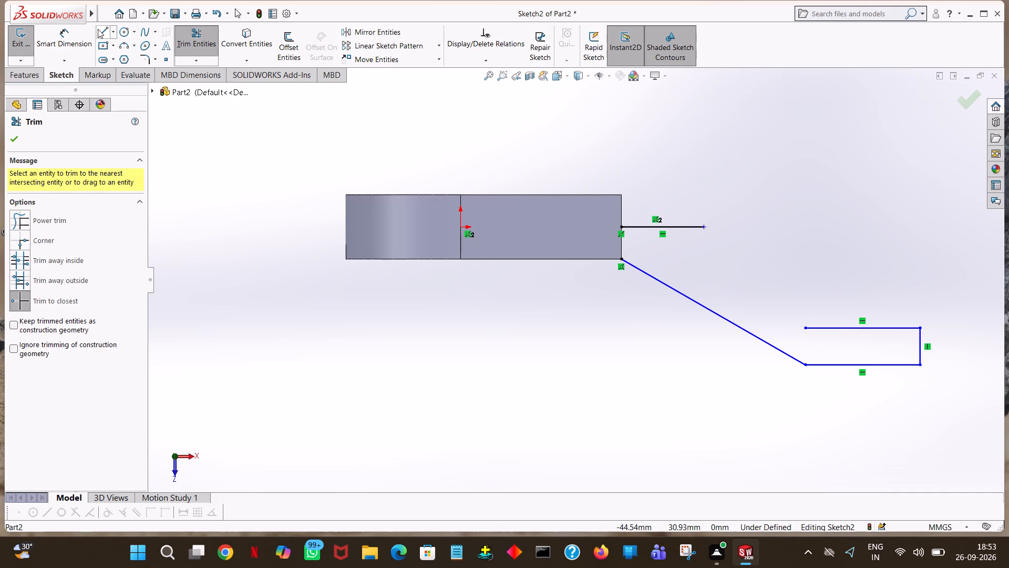
Sketch a slanted line about 46 mm long from the inner 25 mm line's free end to the 18 mm line's start on the boss edge.
{"action": "left_click", "coordinate": [99, 29]}
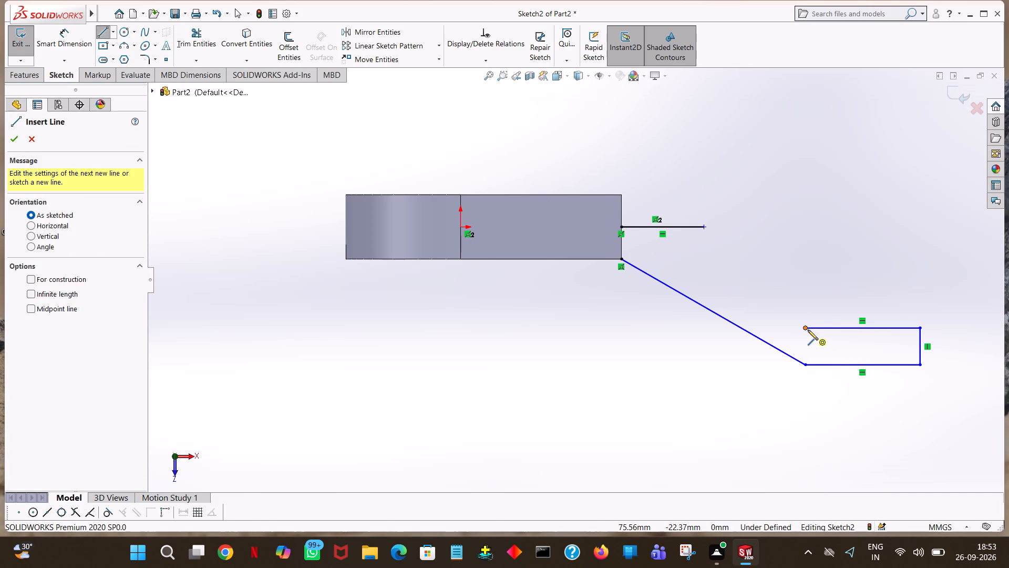
{"action": "left_click", "coordinate": [805, 329]}
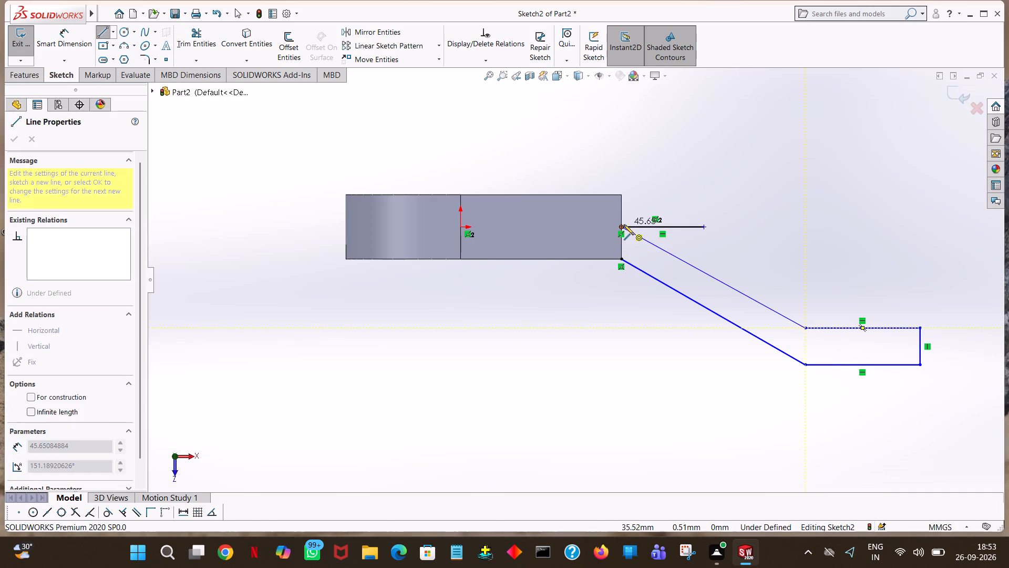
{"action": "left_click", "coordinate": [621, 227]}
{"action": "right_click", "coordinate": [621, 227]}
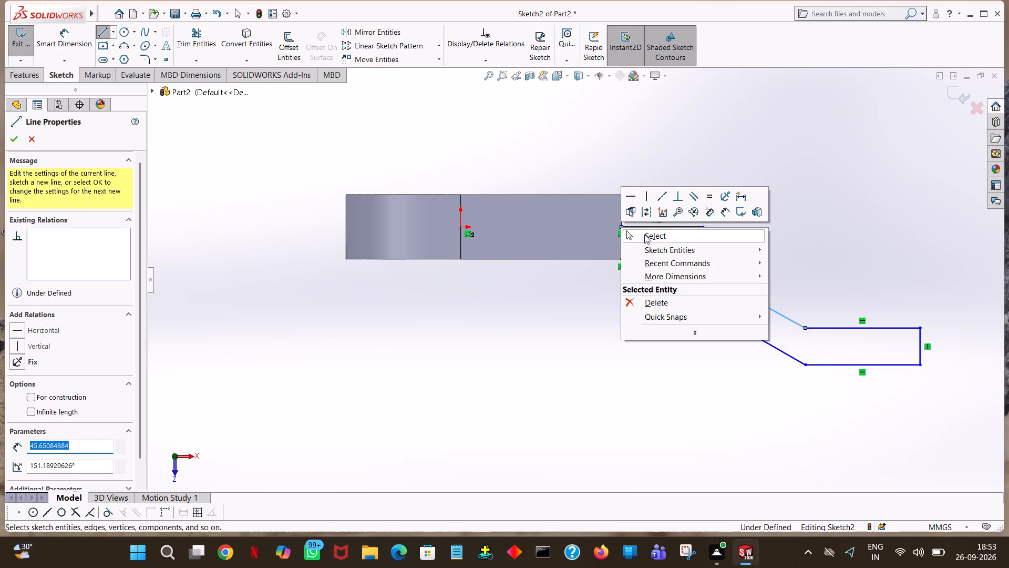
{"action": "left_click", "coordinate": [644, 235]}
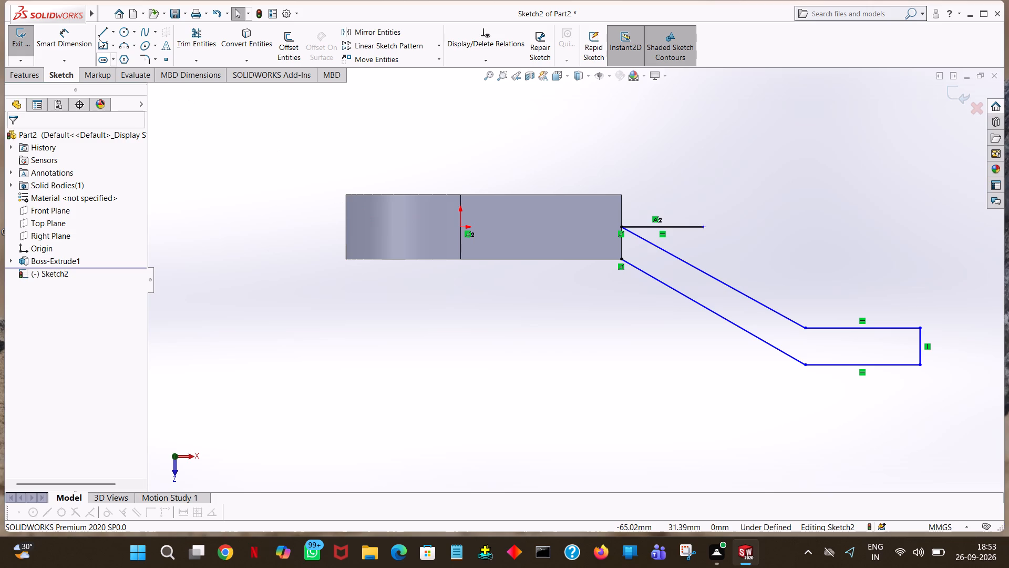
{"action": "left_click", "coordinate": [204, 39]}
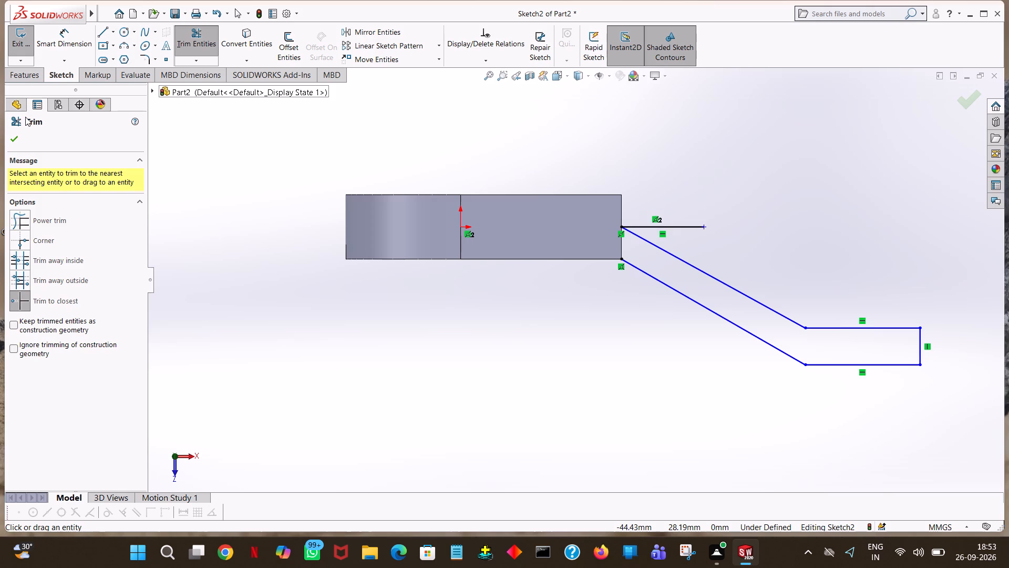
{"action": "left_click", "coordinate": [17, 133]}
Sketch a circle with a 10 mm radius just beyond the 18 mm line's free end, centred at about X 59.9, Y 1.7 mm.
{"action": "left_click", "coordinate": [125, 33]}
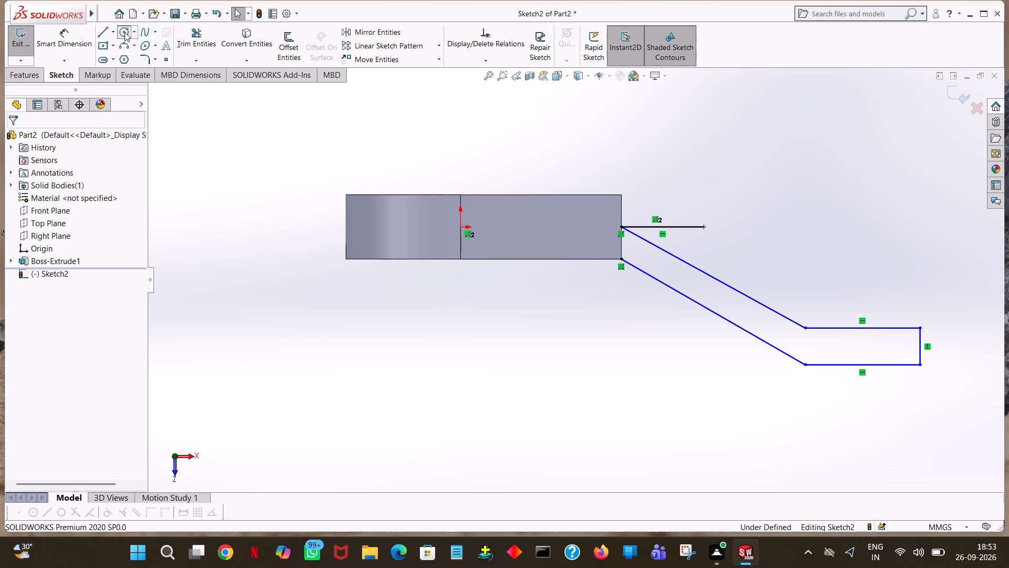
{"action": "left_click", "coordinate": [736, 219]}
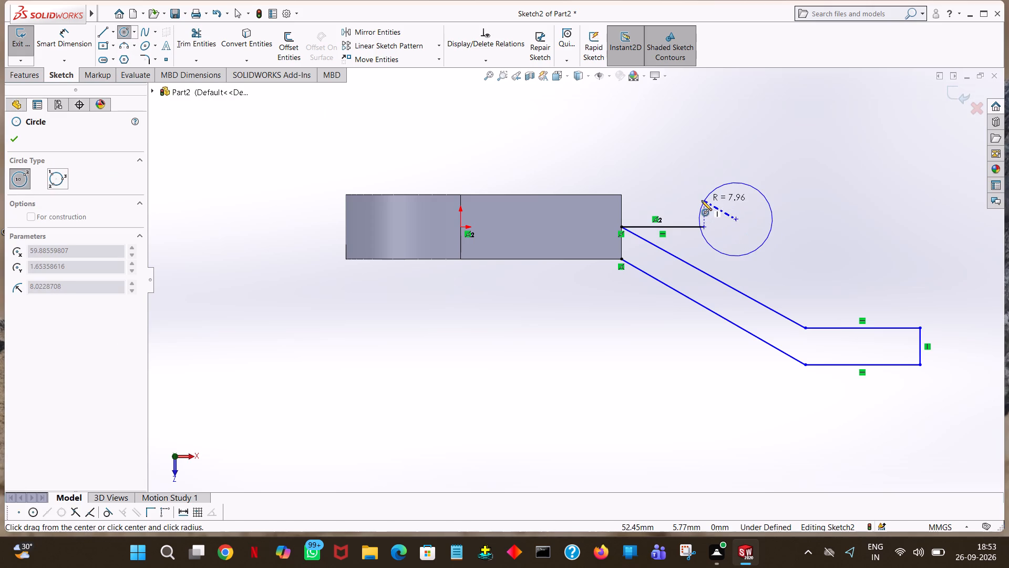
{"action": "left_click", "coordinate": [702, 200]}
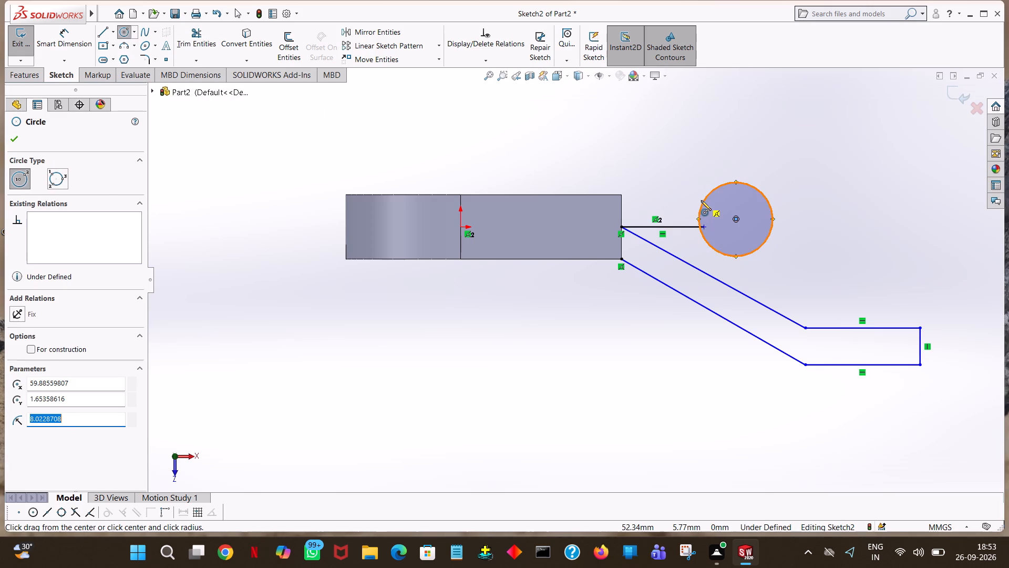
{"action": "type", "text": "10"}
{"action": "key", "text": "Return"}
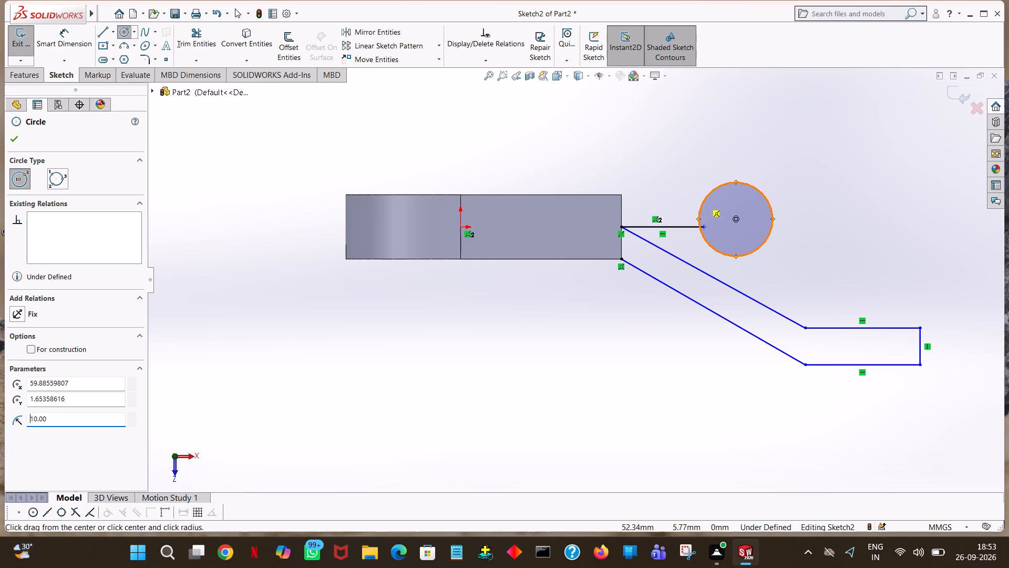
{"action": "right_click", "coordinate": [859, 149]}
{"action": "left_click", "coordinate": [869, 153]}
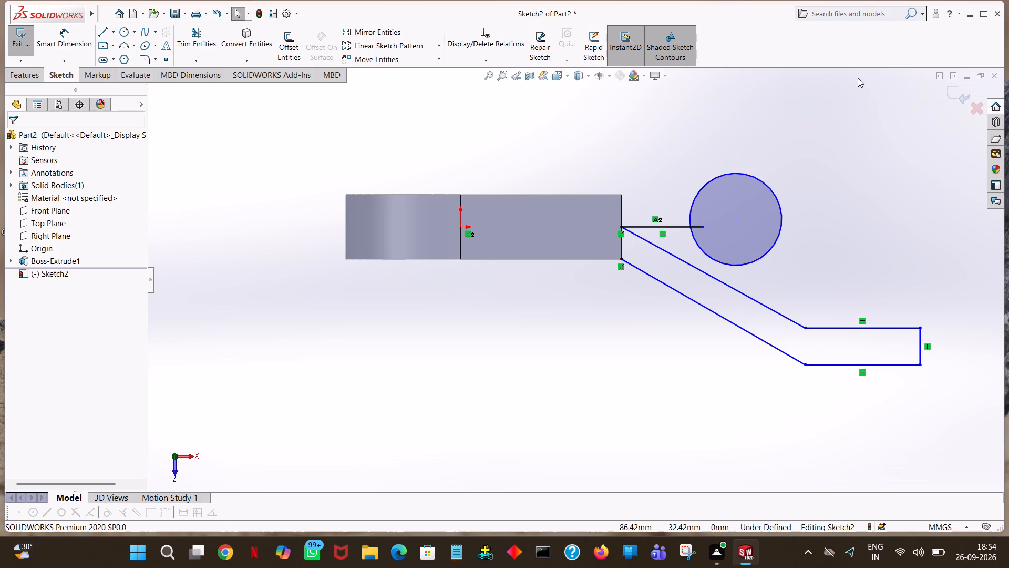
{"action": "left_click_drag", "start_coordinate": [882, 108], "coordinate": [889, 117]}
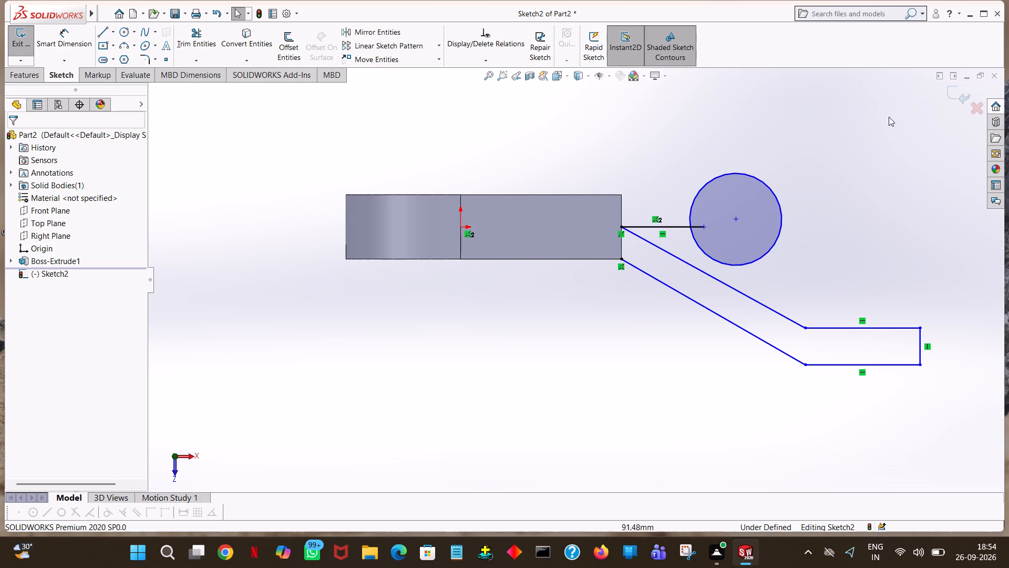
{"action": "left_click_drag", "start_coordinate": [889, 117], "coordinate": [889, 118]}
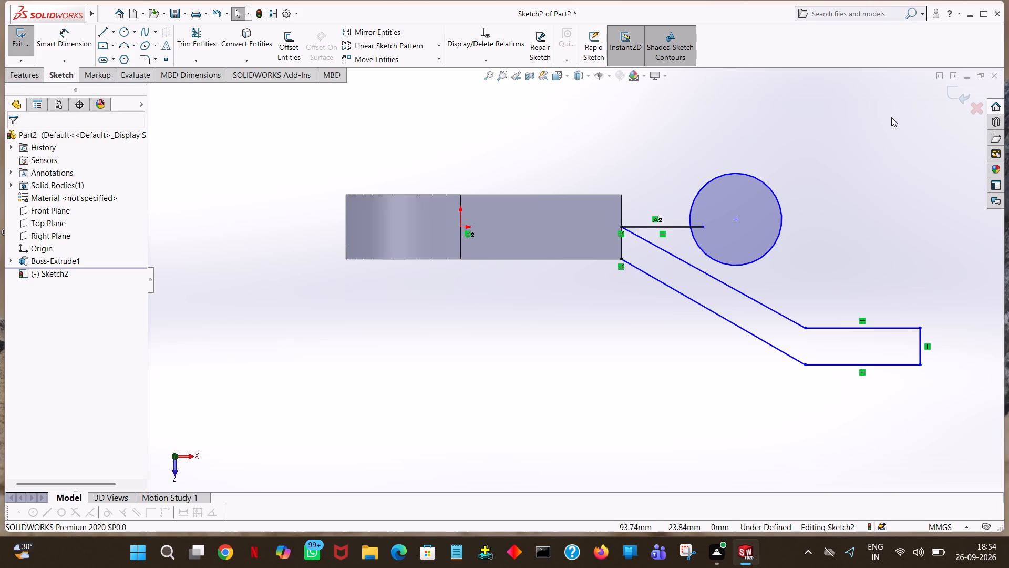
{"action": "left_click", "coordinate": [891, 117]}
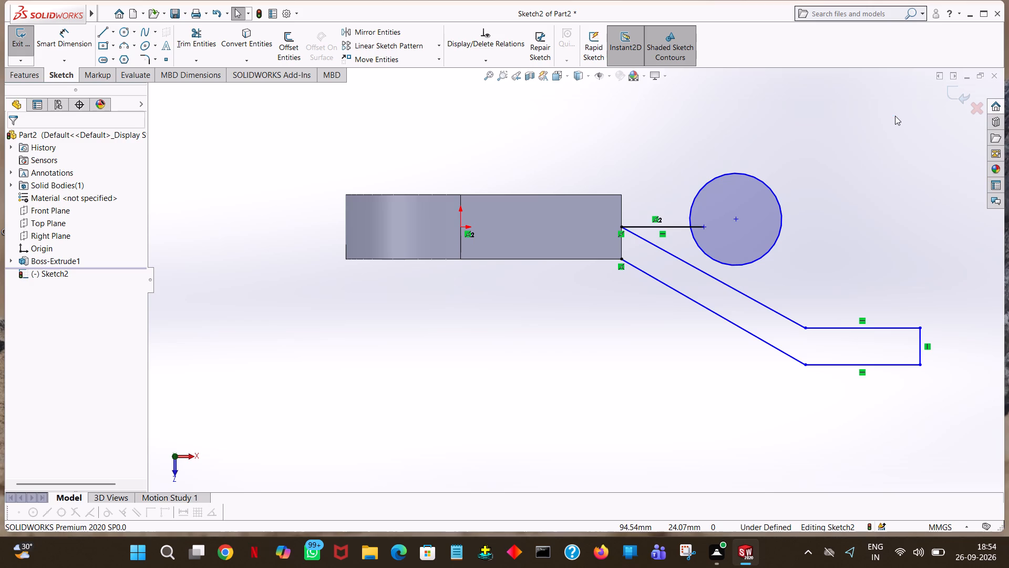
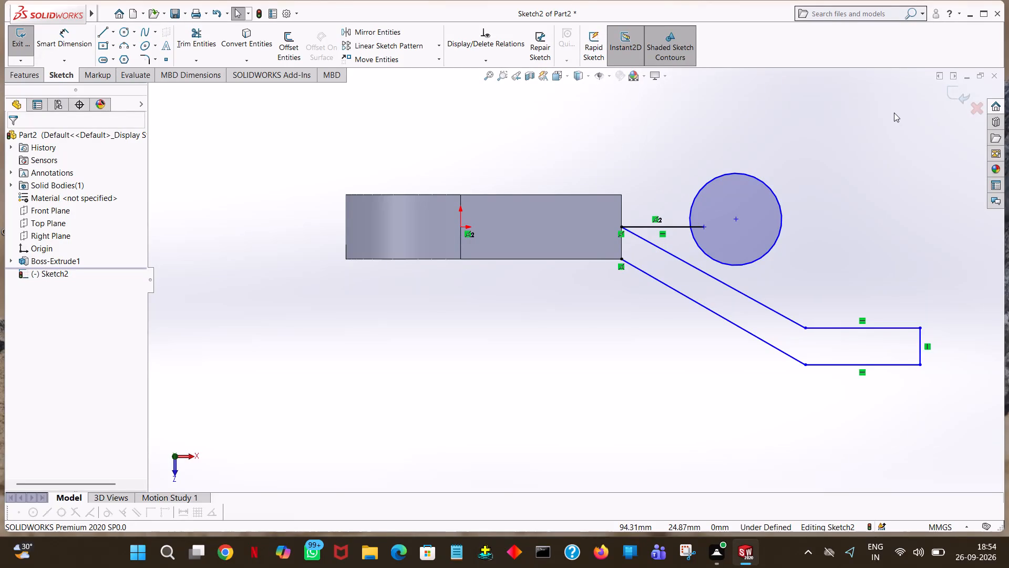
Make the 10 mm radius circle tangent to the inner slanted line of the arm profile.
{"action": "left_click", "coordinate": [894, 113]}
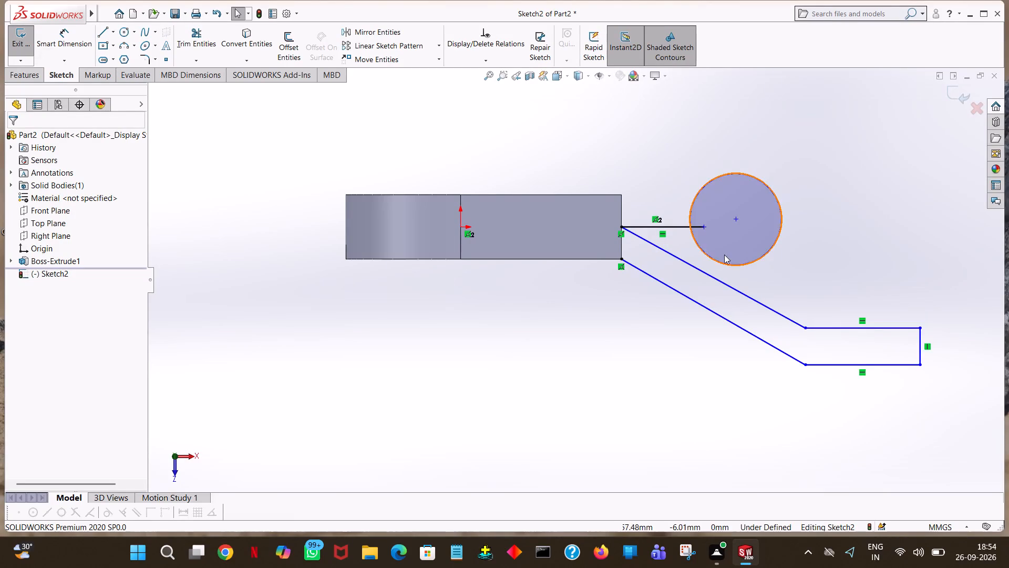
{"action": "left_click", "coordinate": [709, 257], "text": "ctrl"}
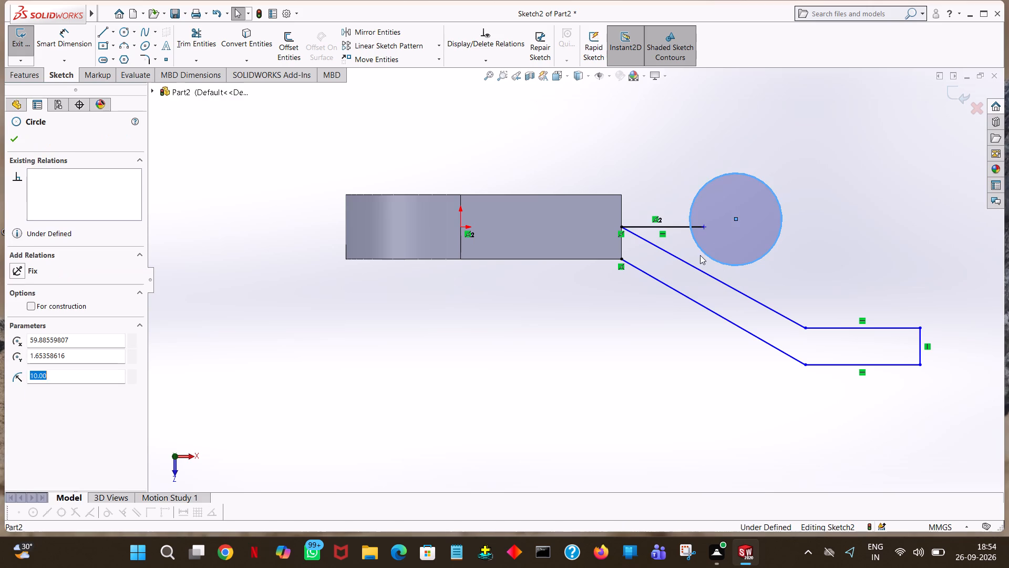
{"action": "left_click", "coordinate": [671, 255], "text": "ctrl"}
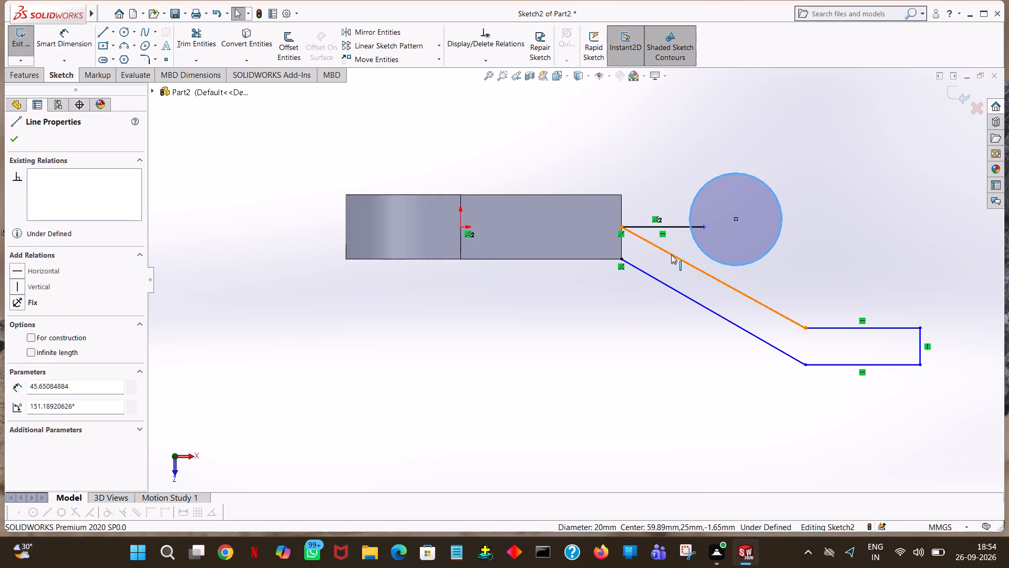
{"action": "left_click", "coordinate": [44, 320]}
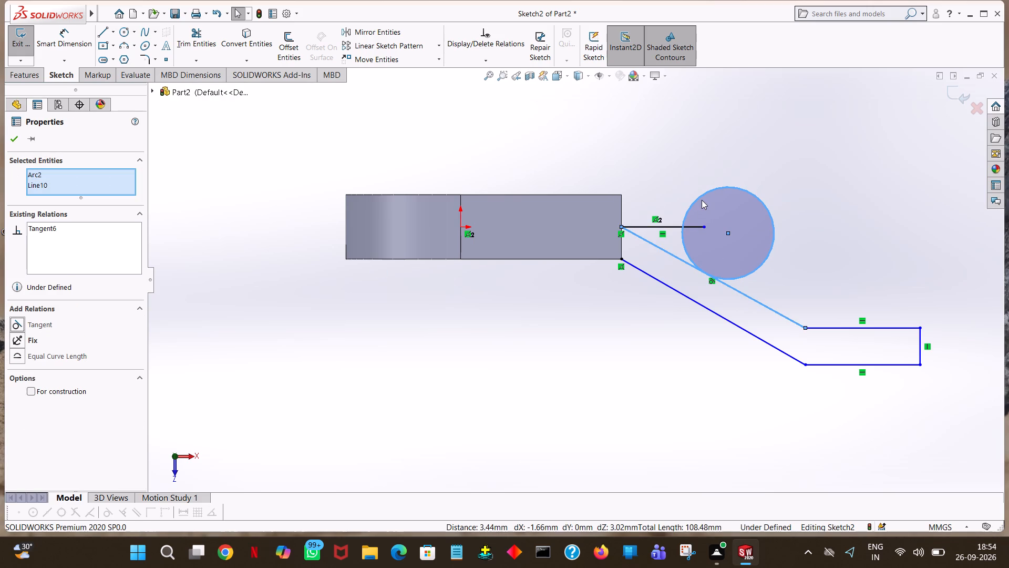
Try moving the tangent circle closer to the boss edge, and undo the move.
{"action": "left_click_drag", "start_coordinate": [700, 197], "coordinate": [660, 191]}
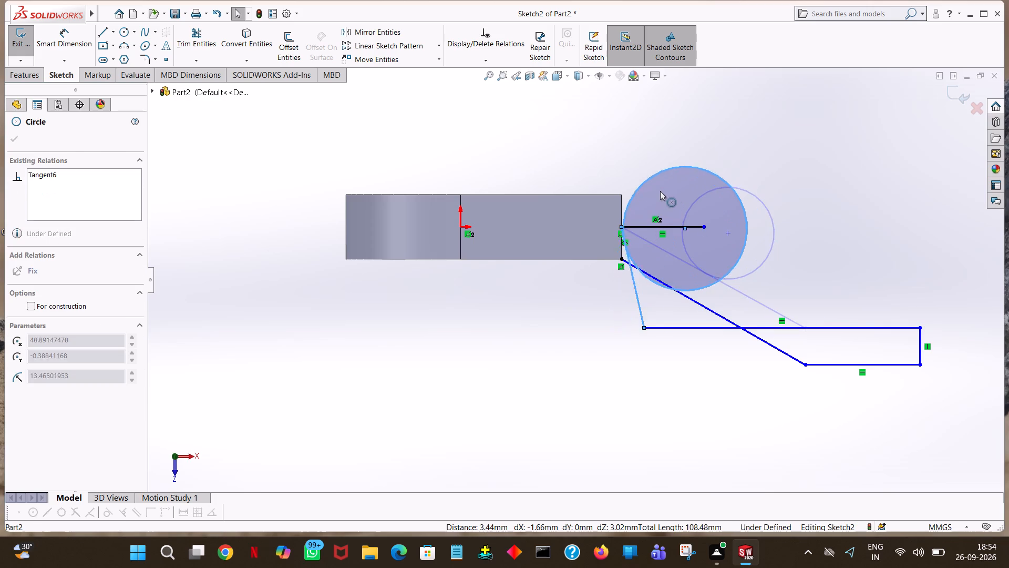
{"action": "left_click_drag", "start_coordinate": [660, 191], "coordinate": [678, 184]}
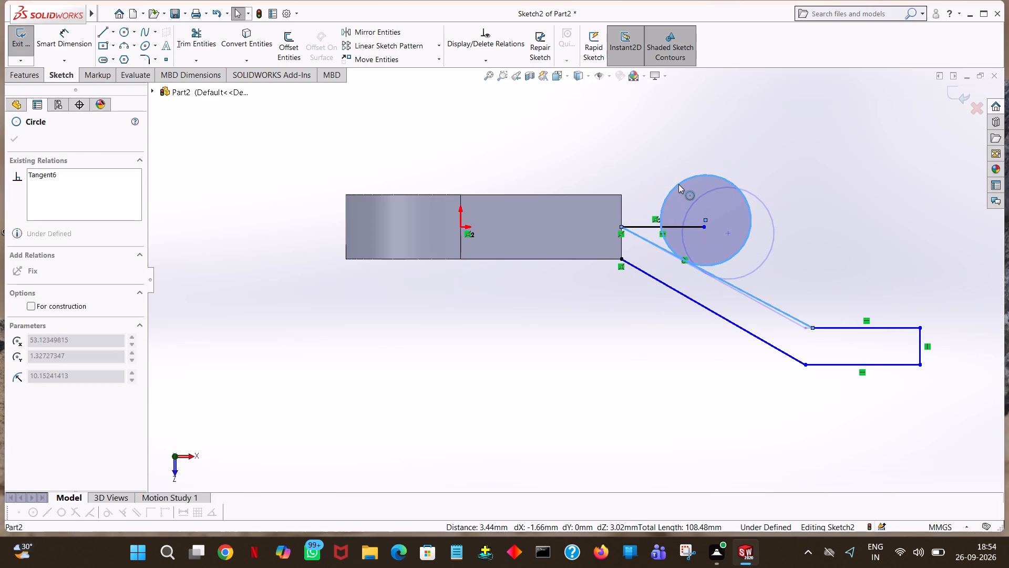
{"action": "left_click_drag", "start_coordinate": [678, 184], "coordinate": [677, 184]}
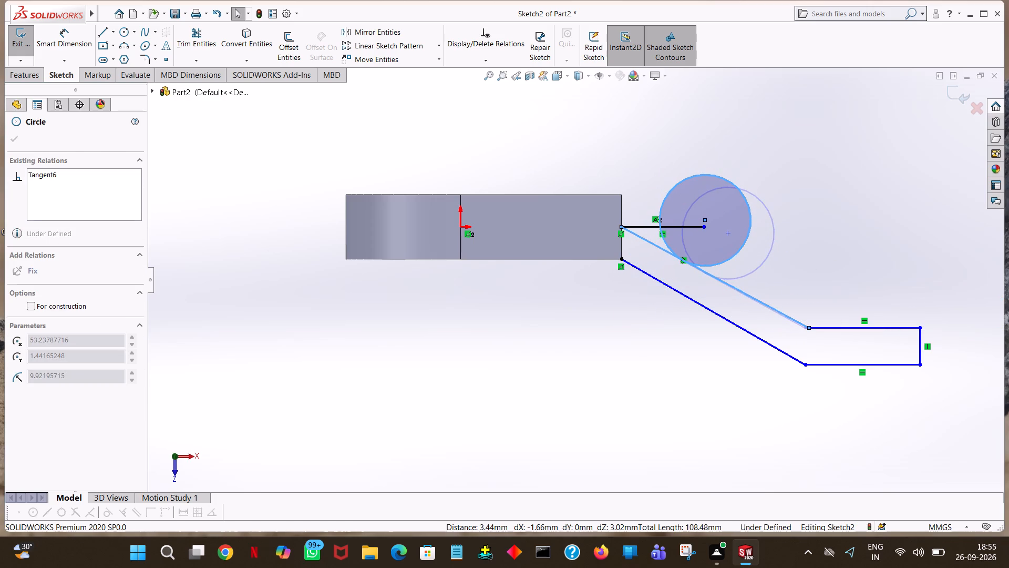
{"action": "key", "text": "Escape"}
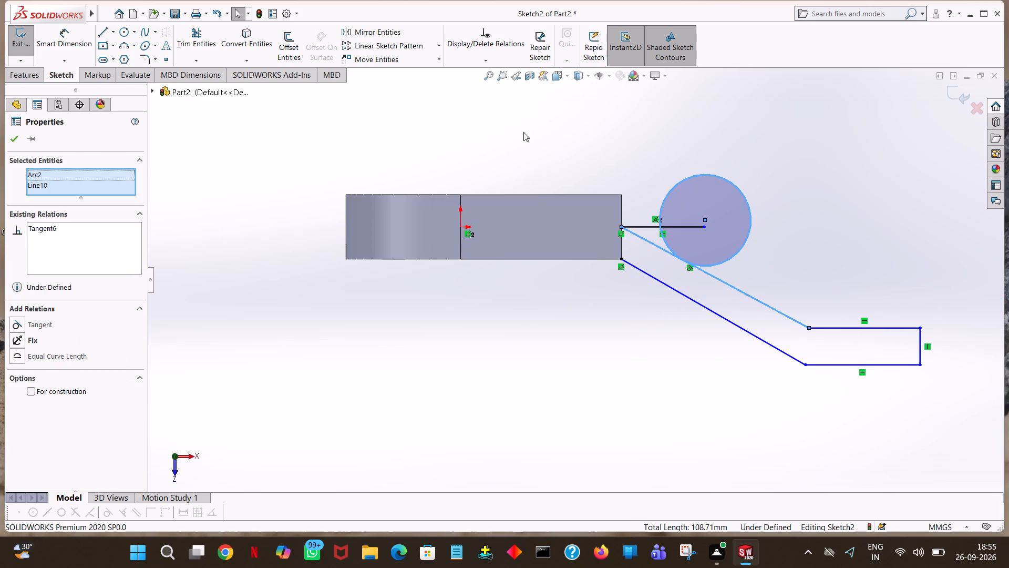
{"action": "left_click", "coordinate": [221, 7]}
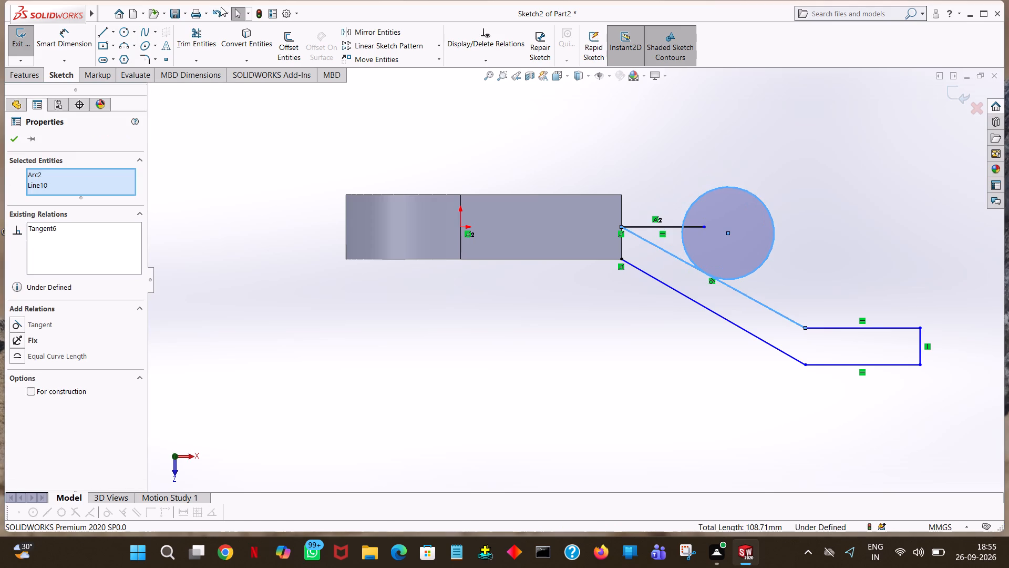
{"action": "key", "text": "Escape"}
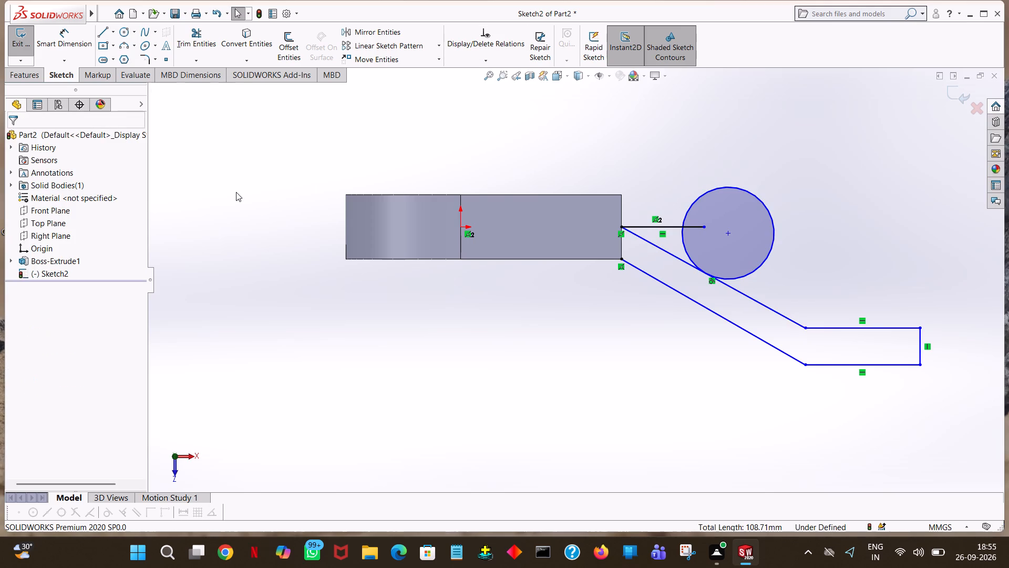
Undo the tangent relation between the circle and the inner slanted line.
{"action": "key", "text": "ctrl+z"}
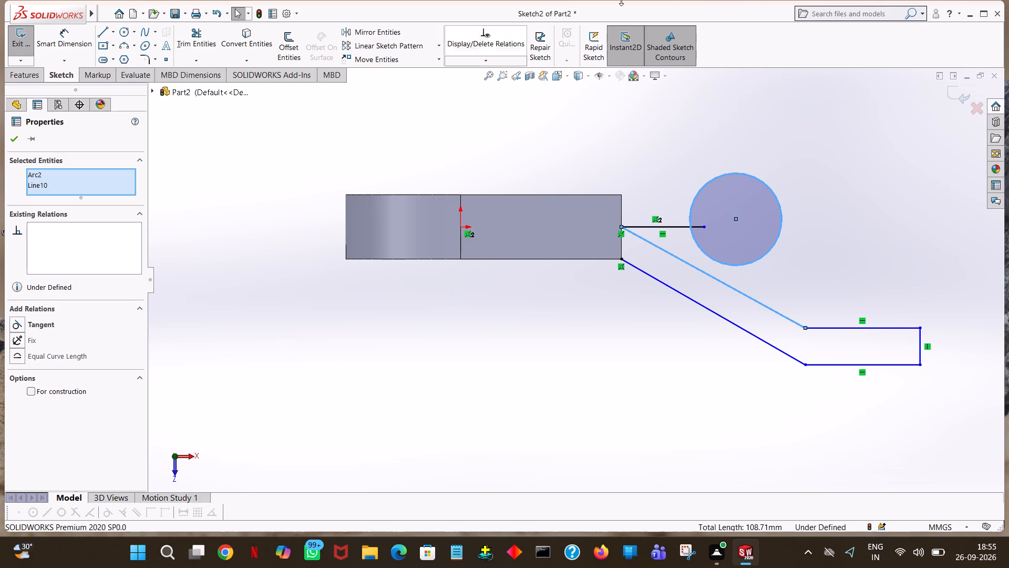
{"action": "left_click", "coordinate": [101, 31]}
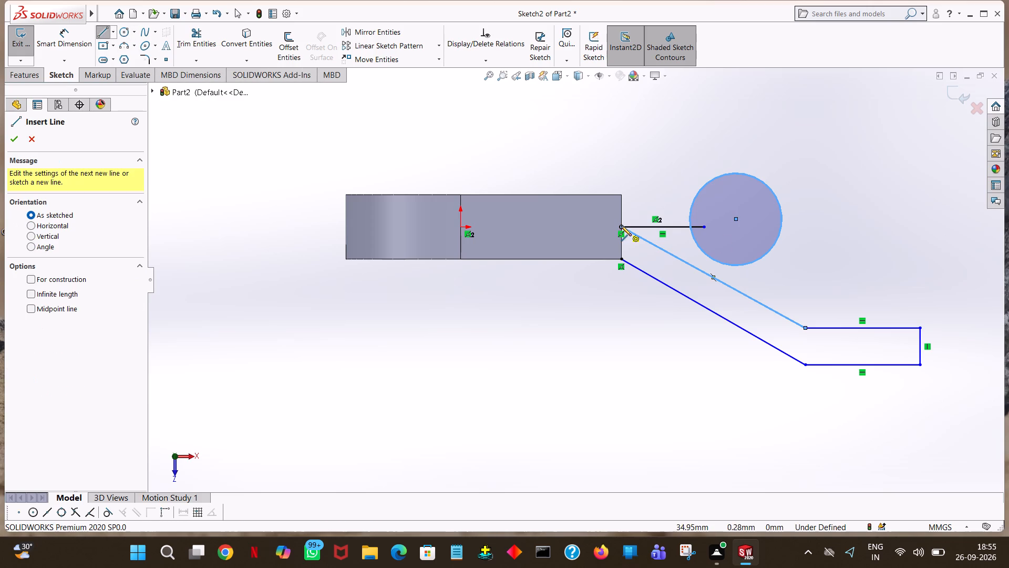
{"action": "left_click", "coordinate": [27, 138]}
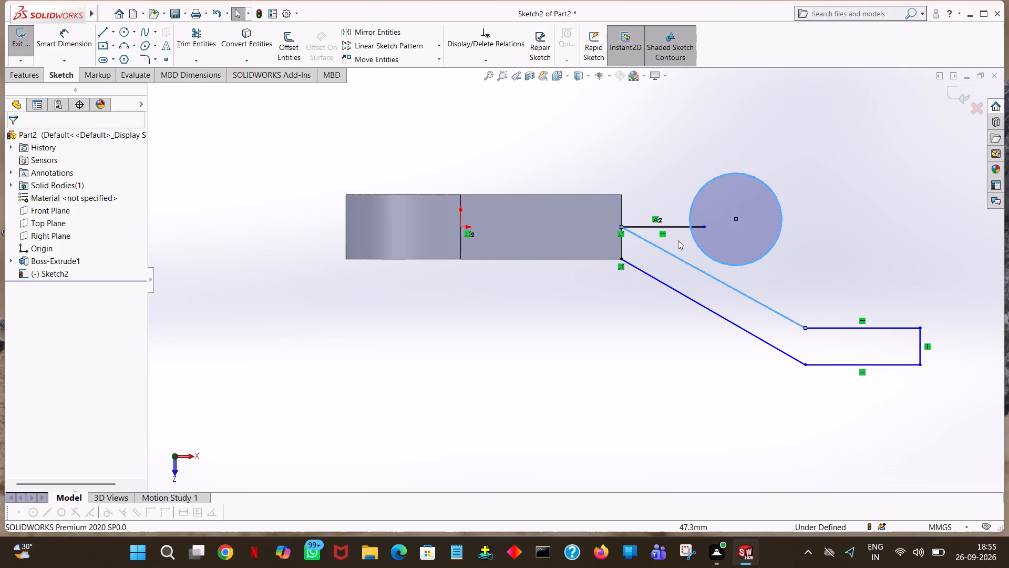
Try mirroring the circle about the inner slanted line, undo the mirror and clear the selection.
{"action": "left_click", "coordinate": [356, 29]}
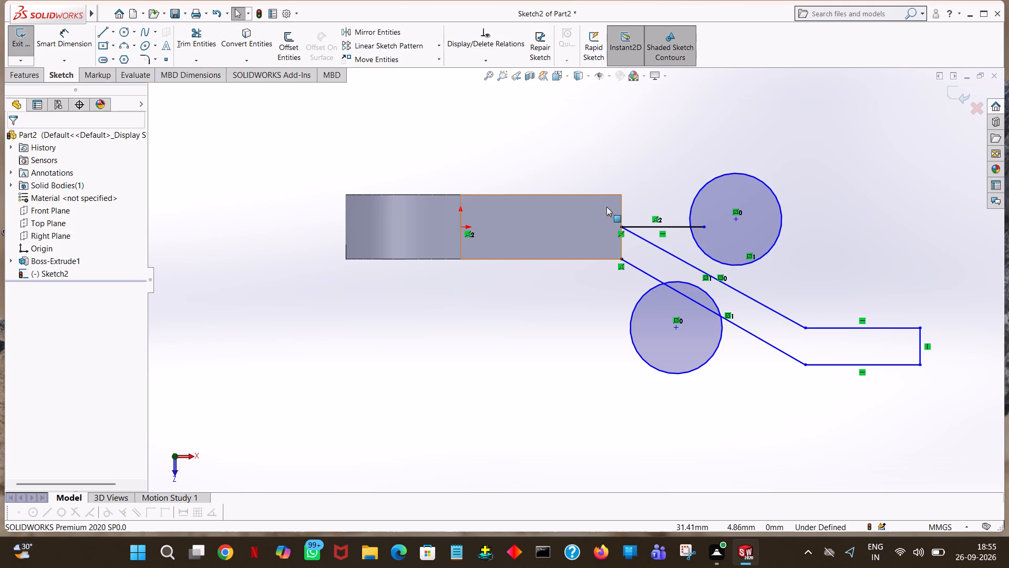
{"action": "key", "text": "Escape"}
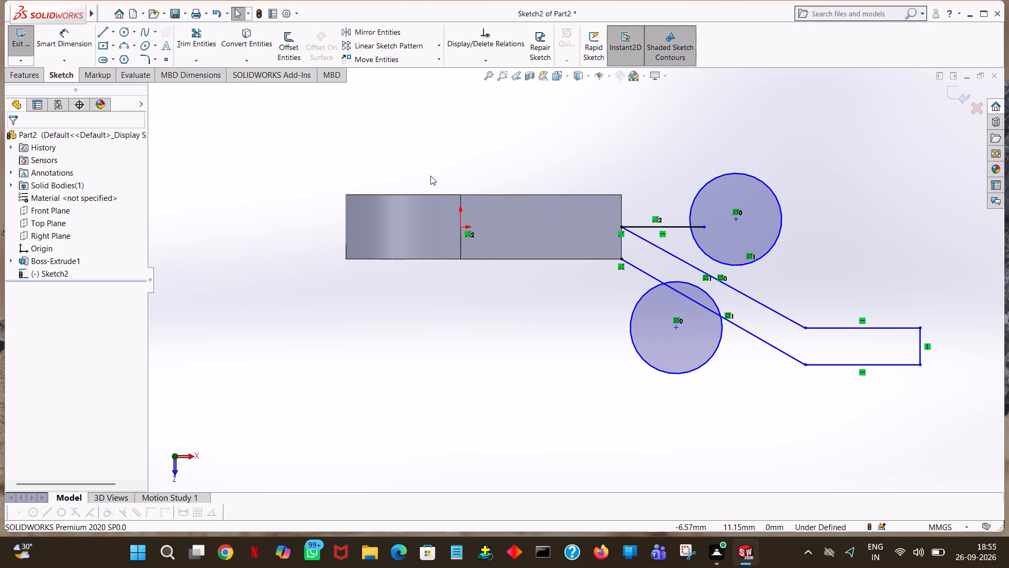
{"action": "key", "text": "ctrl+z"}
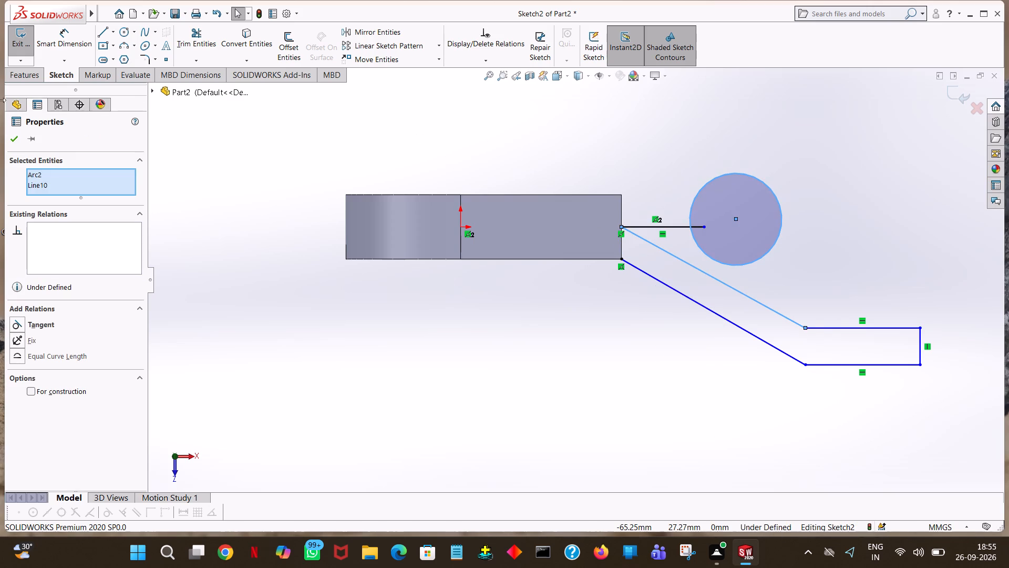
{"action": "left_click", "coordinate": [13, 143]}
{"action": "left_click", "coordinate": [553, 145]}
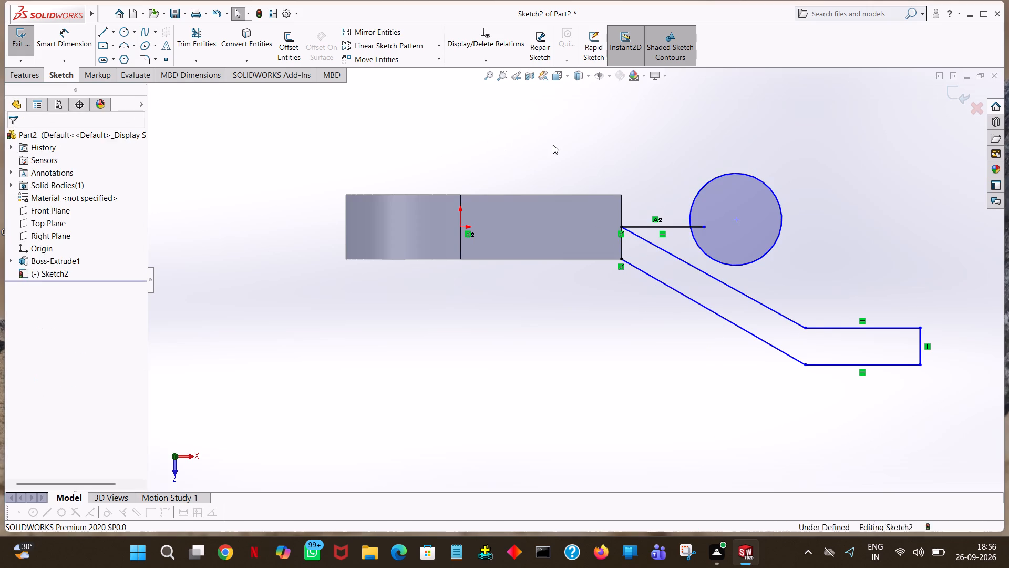
Mirror the inner slanted line, with copy enabled, about the horizontal 18 mm line at the boss edge.
{"action": "left_click", "coordinate": [404, 27]}
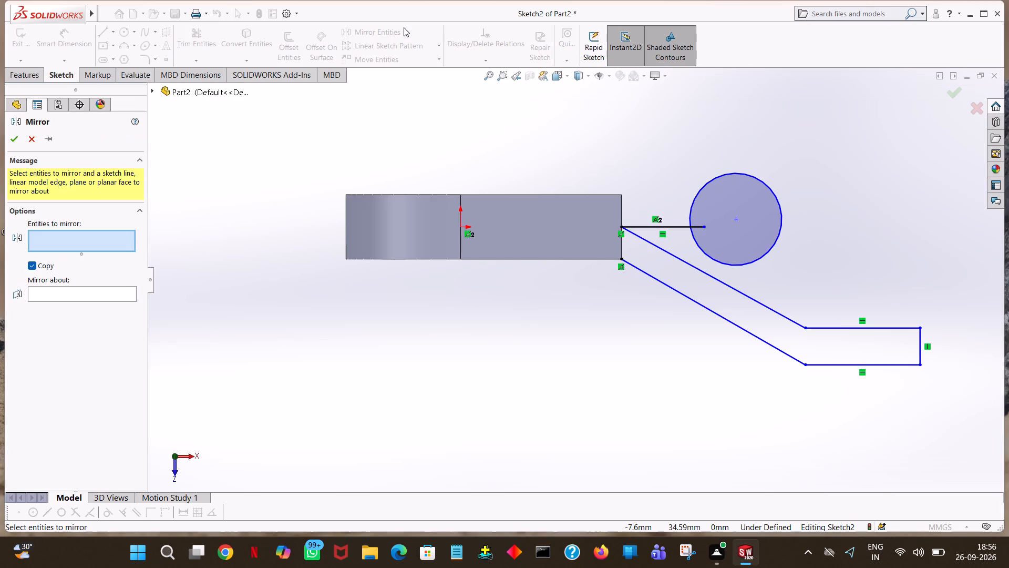
{"action": "left_click", "coordinate": [650, 243]}
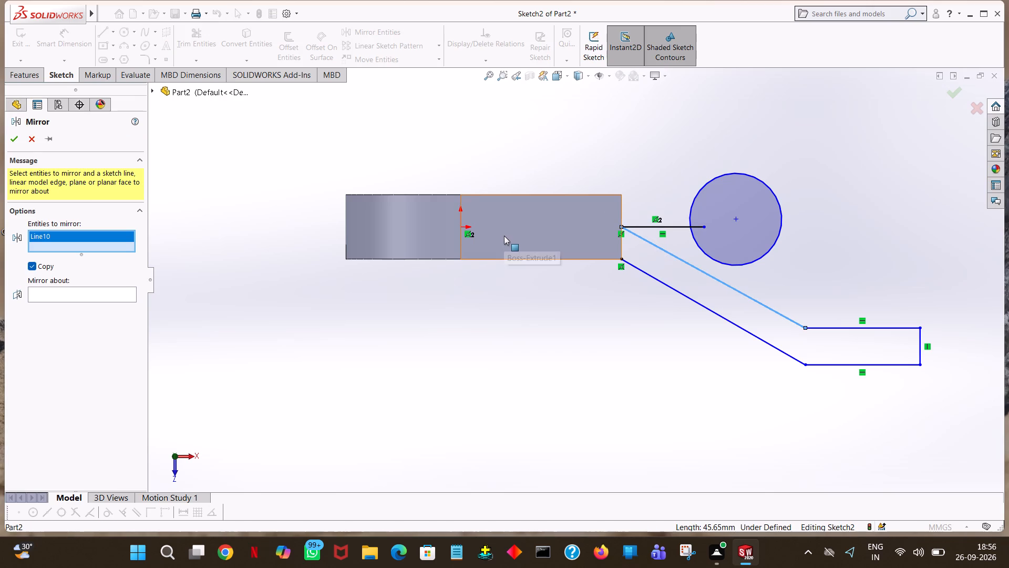
{"action": "left_click", "coordinate": [117, 292]}
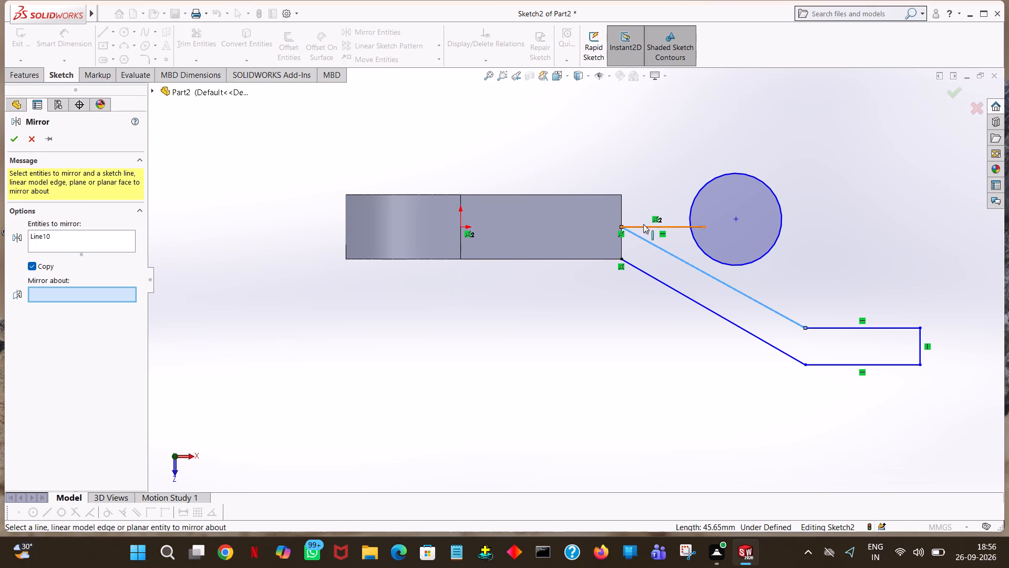
{"action": "left_click", "coordinate": [657, 225]}
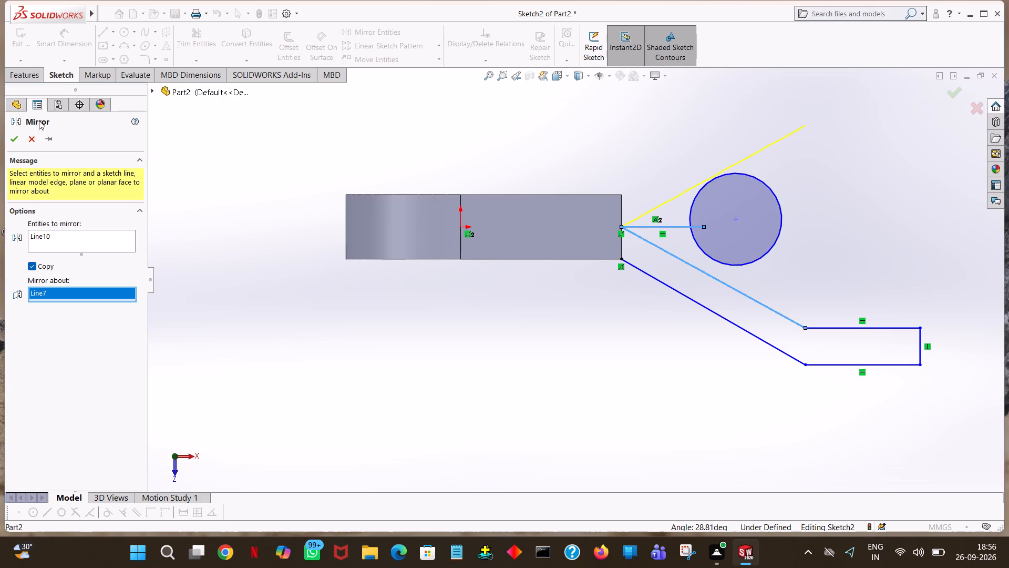
{"action": "left_click", "coordinate": [17, 139]}
{"action": "left_click", "coordinate": [717, 142]}
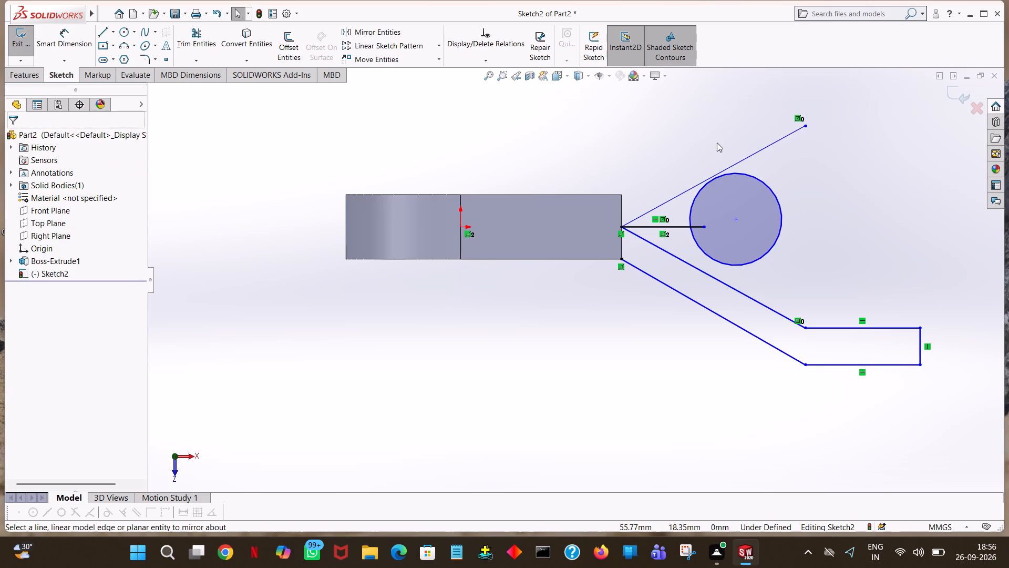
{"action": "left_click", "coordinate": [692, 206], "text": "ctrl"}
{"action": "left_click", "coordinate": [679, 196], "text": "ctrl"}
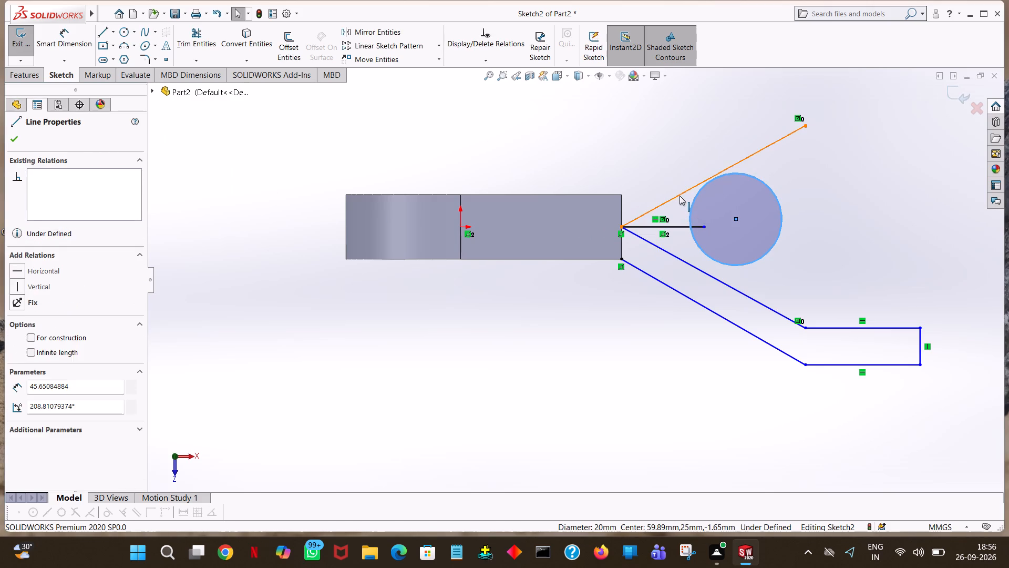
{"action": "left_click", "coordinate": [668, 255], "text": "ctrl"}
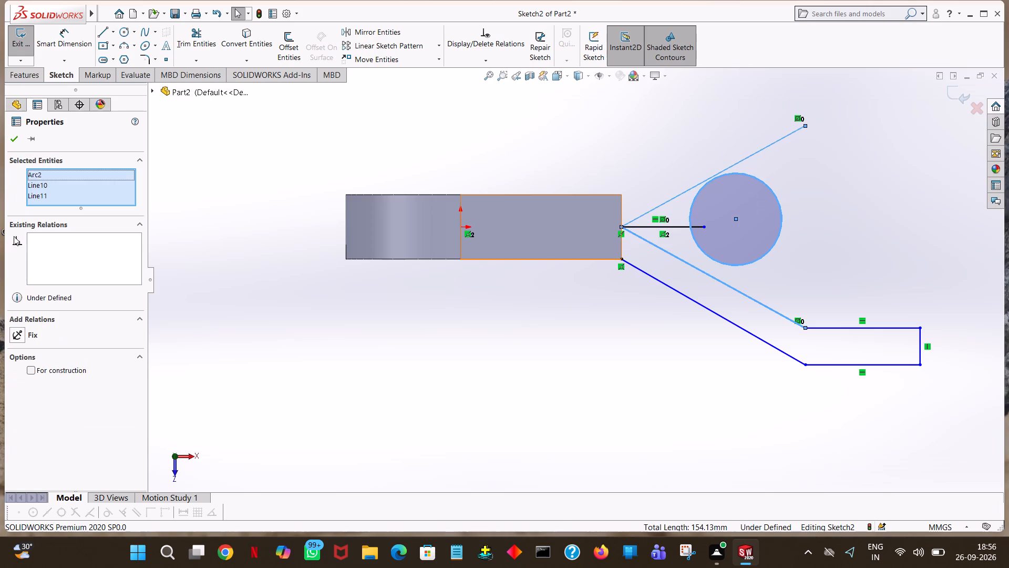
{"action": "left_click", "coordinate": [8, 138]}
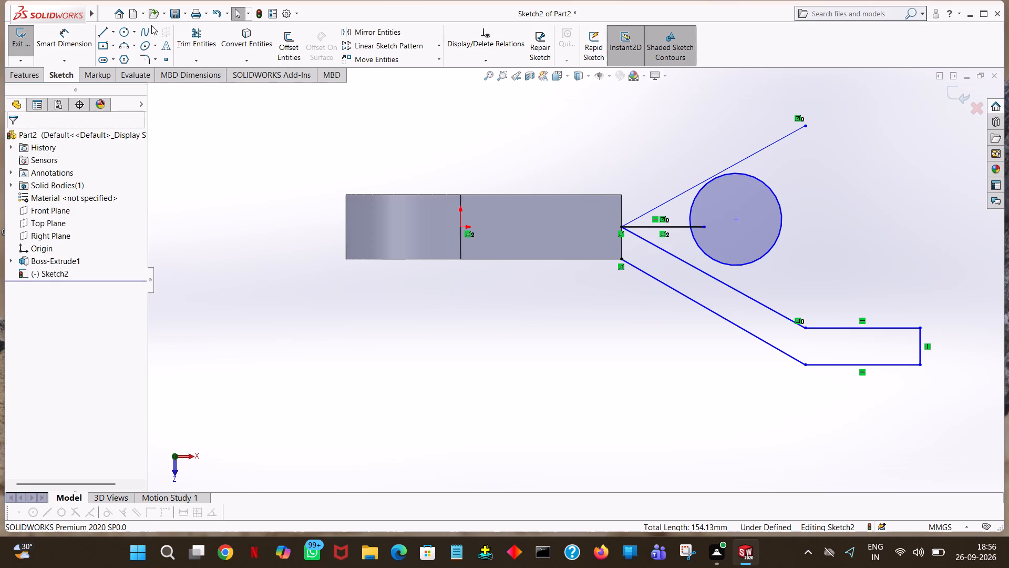
Dimension the mirrored slanted line's length, placing the dimension above the line.
{"action": "left_click", "coordinate": [62, 28]}
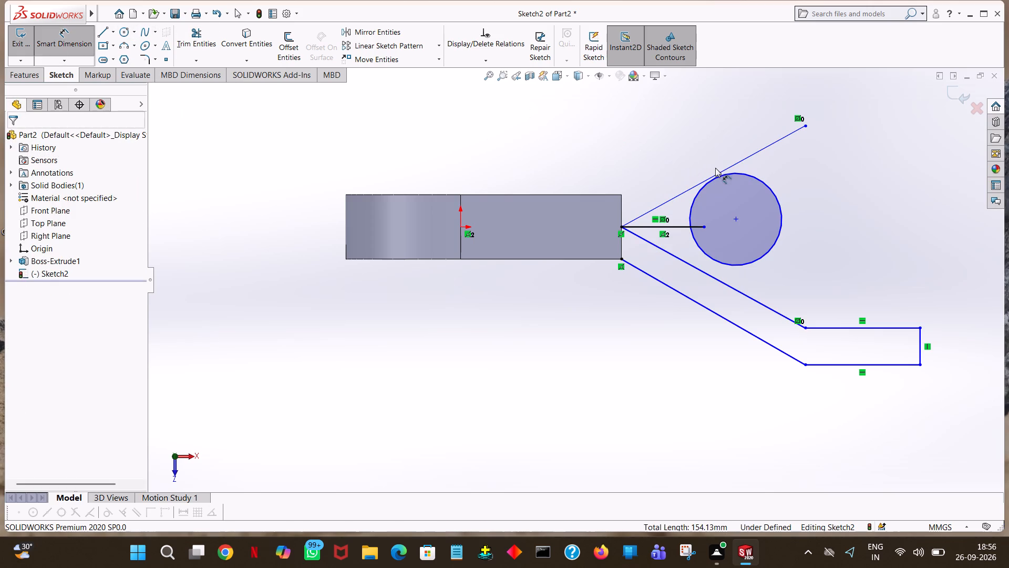
{"action": "left_click", "coordinate": [719, 171]}
{"action": "left_click", "coordinate": [681, 128]}
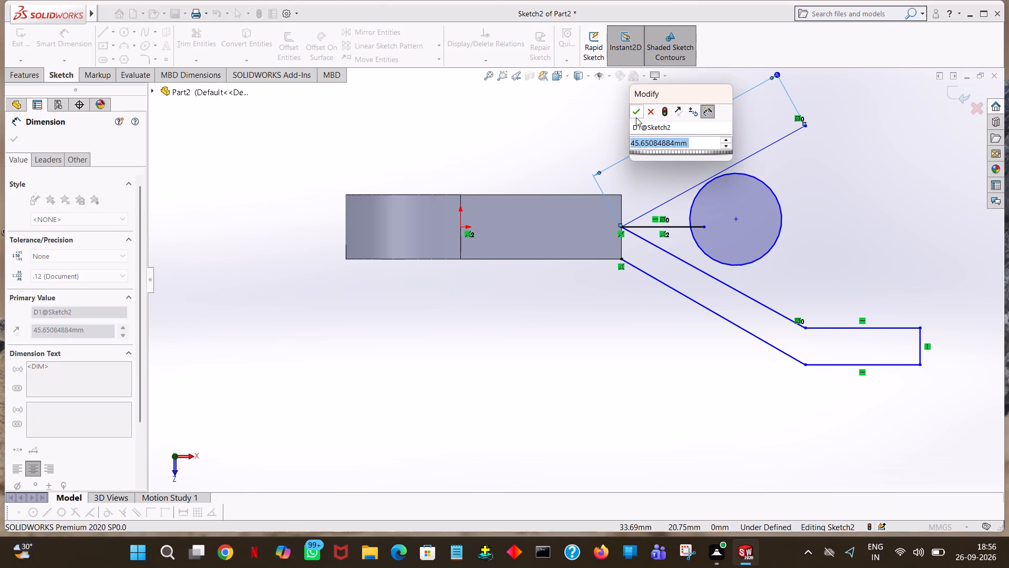
{"action": "left_click", "coordinate": [636, 115]}
{"action": "left_click", "coordinate": [873, 157]}
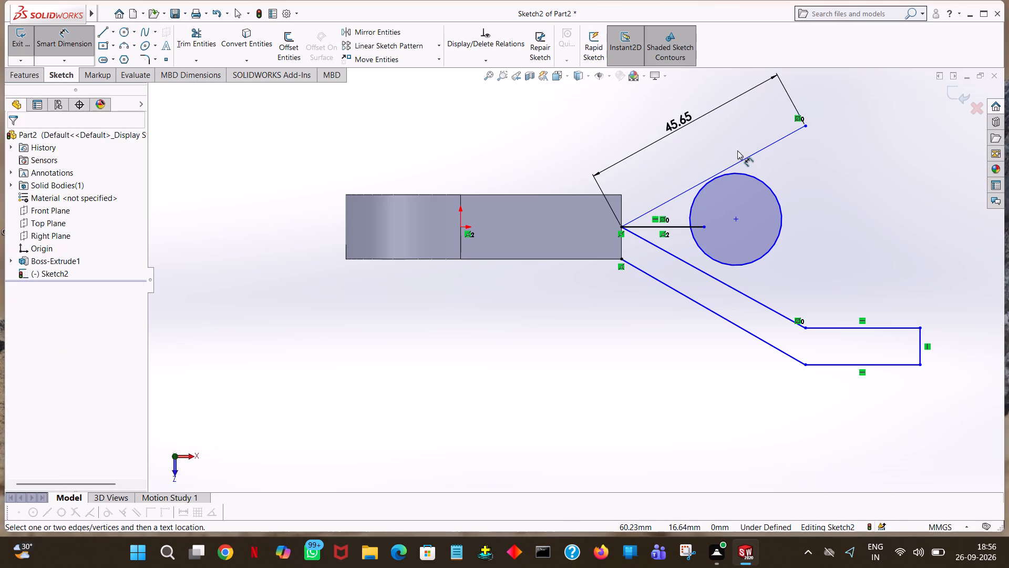
Dimension the perpendicular distance from the origin to the mirrored slanted line, placing the dimension above the boss.
{"action": "left_click", "coordinate": [747, 159]}
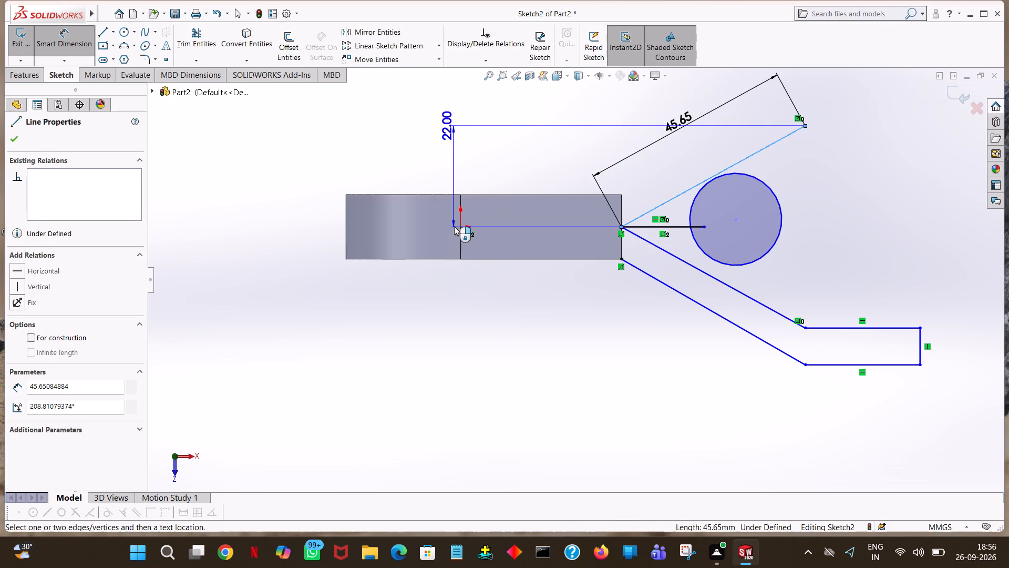
{"action": "left_click", "coordinate": [462, 226]}
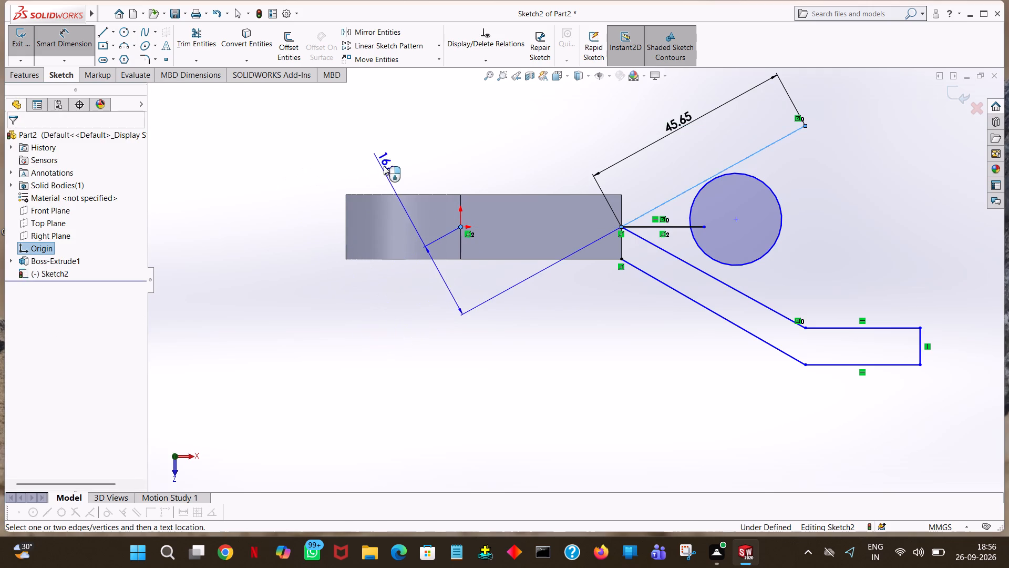
{"action": "left_click", "coordinate": [396, 127]}
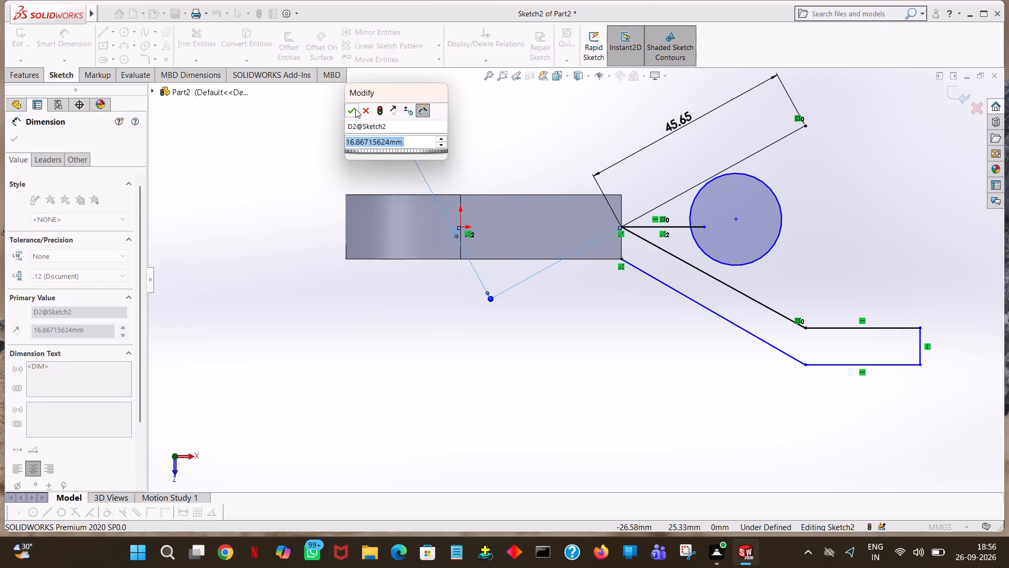
{"action": "left_click", "coordinate": [355, 109]}
{"action": "left_click", "coordinate": [848, 180]}
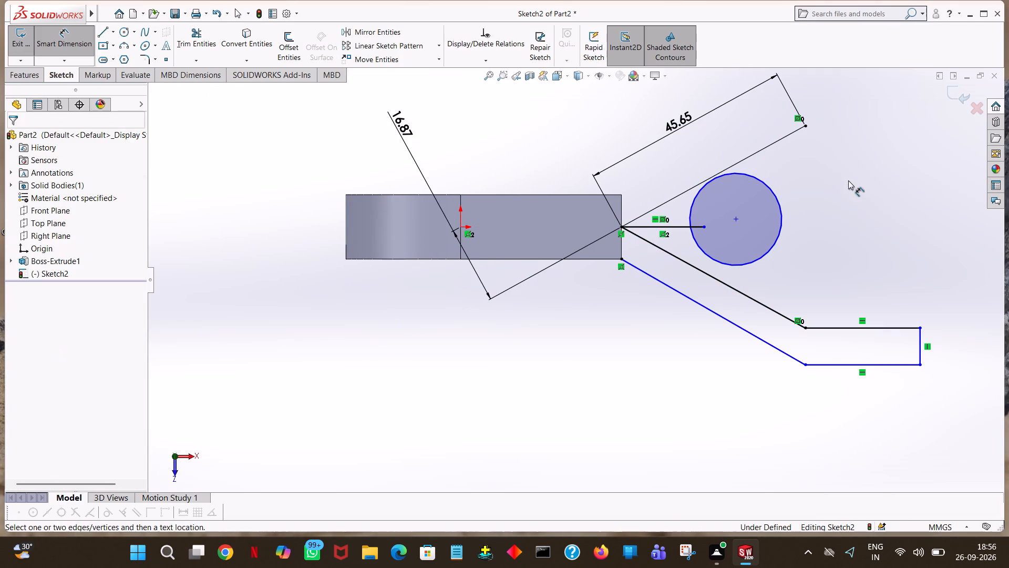
{"action": "left_click", "coordinate": [228, 163]}
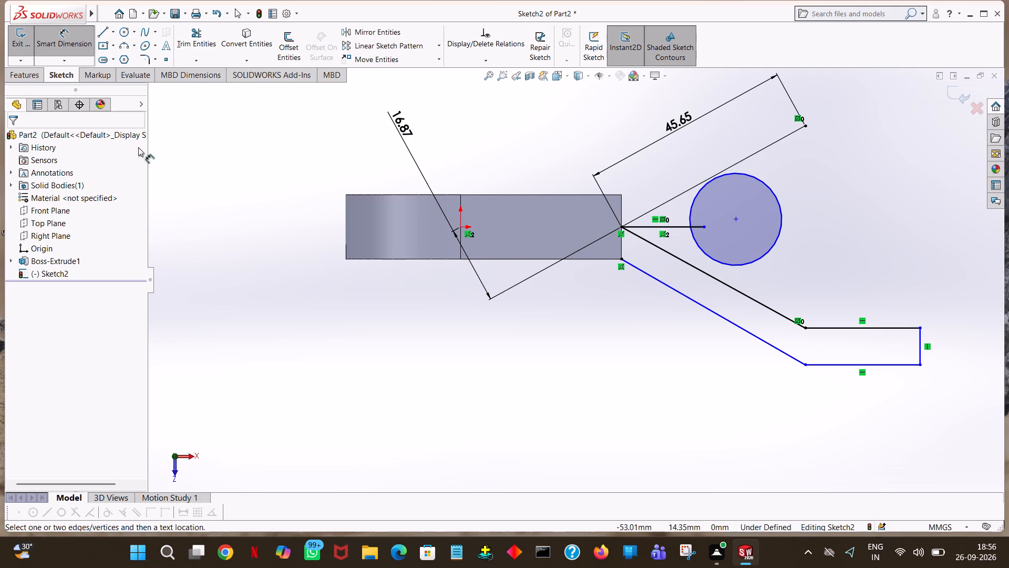
{"action": "left_click", "coordinate": [61, 44]}
Sketch a perimeter circle tangent to both the mirrored and inner slanted lines, and set its radius to 8 mm.
{"action": "left_click", "coordinate": [133, 31]}
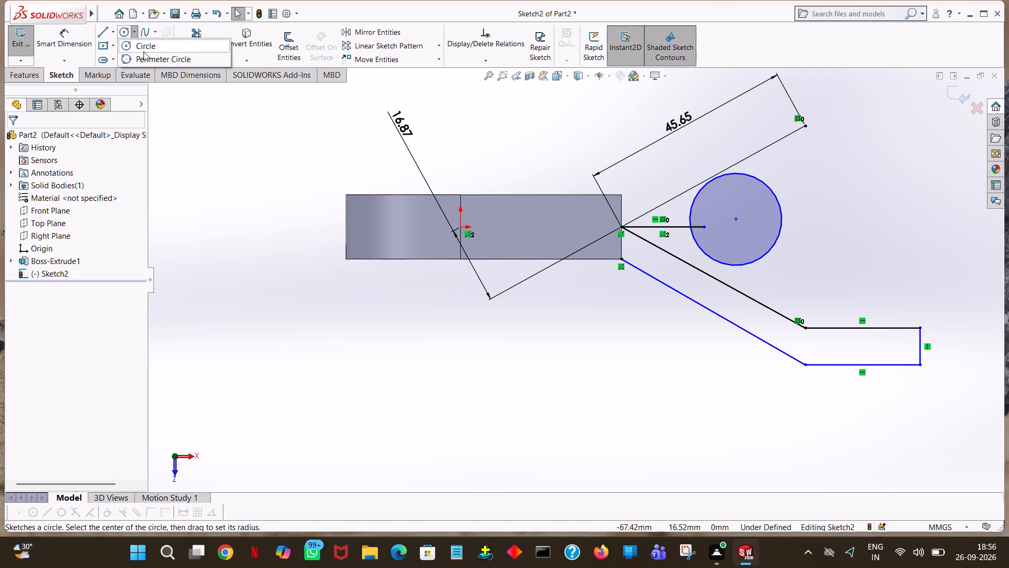
{"action": "left_click", "coordinate": [147, 57]}
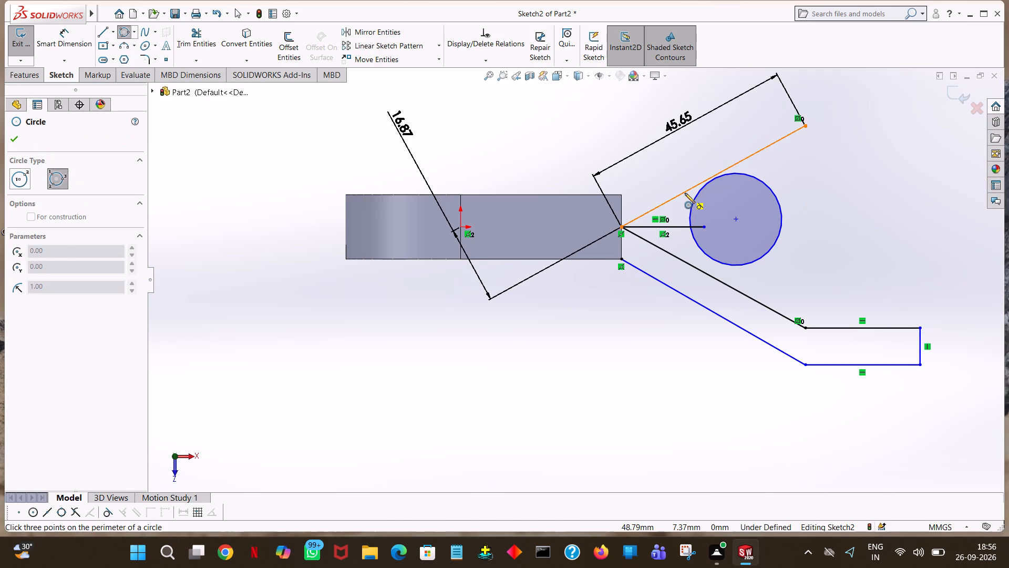
{"action": "left_click", "coordinate": [685, 193]}
{"action": "left_click", "coordinate": [652, 241]}
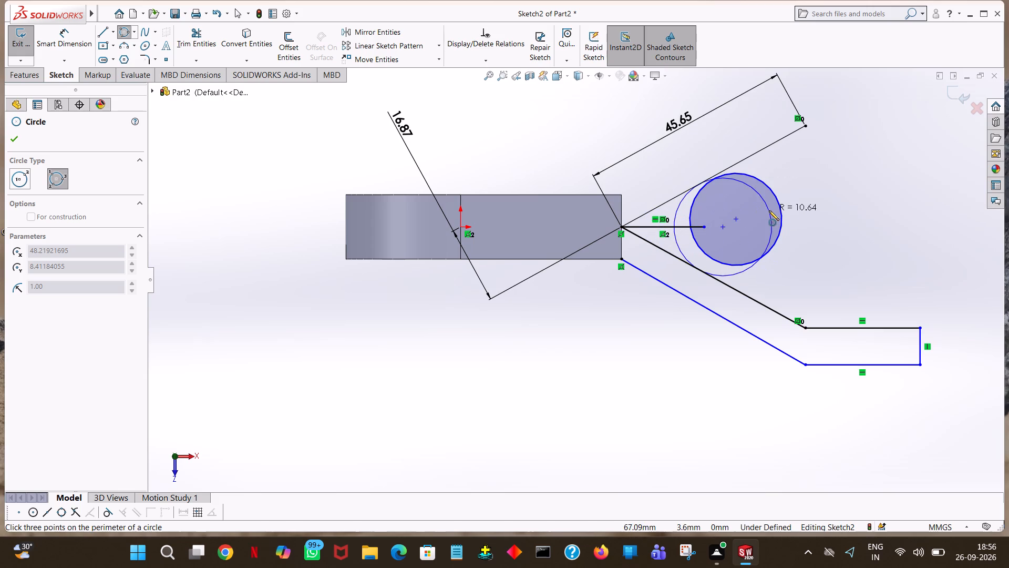
{"action": "left_click", "coordinate": [740, 210]}
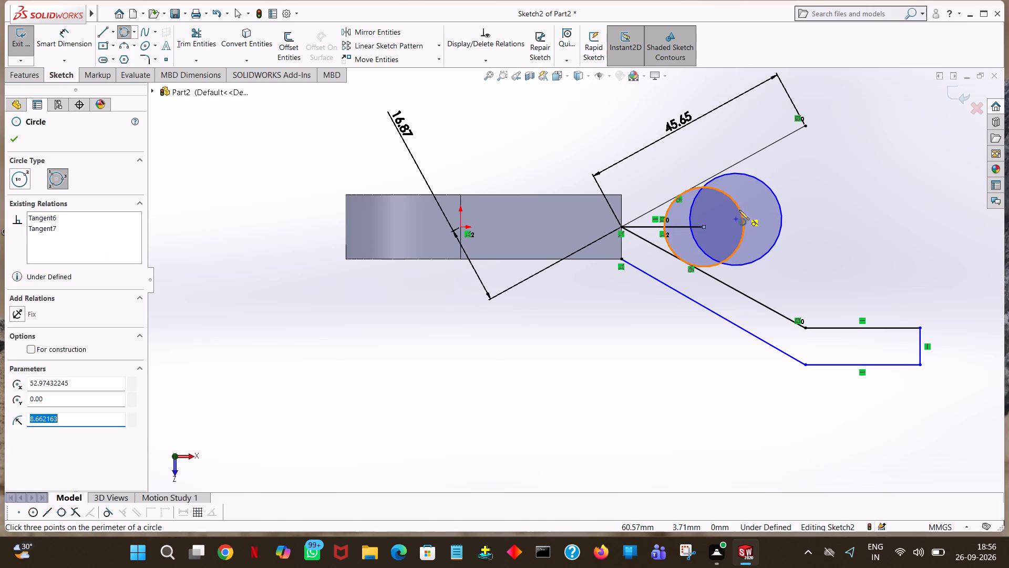
{"action": "key", "text": "8"}
{"action": "key", "text": "Return"}
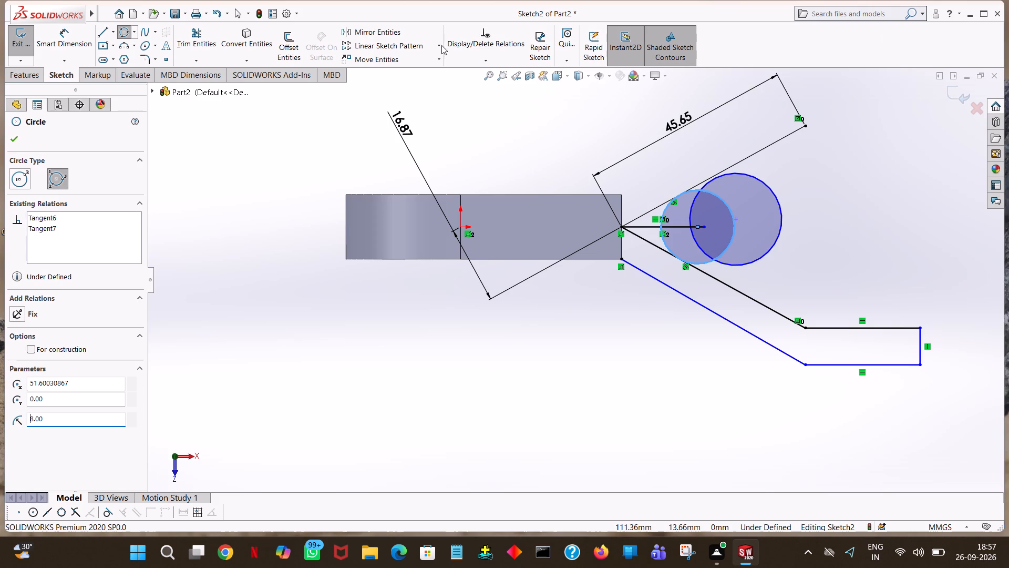
Trim away the old 10 mm radius circle completely, keeping the 8 mm tangent circle.
{"action": "left_click", "coordinate": [187, 33]}
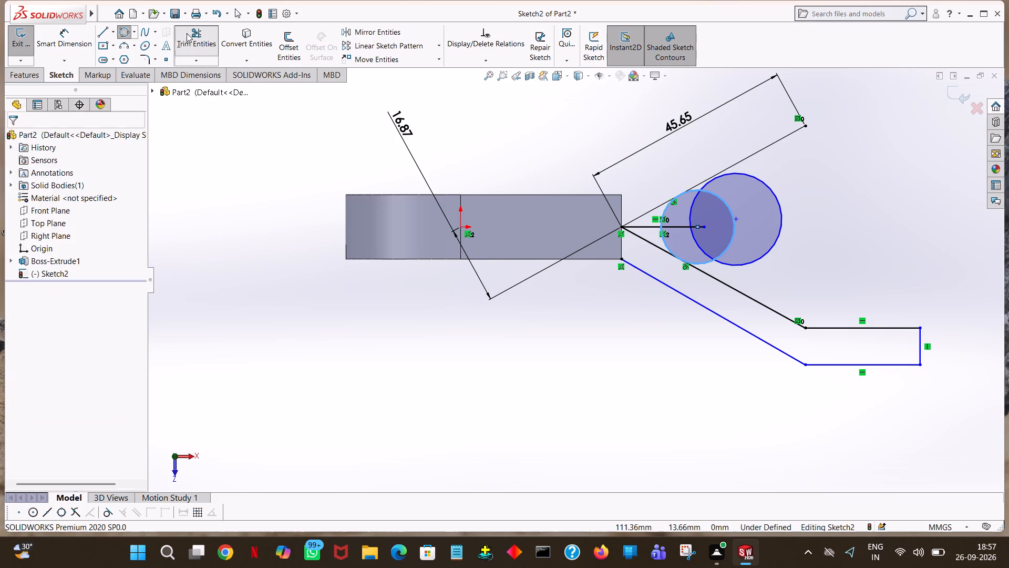
{"action": "left_click", "coordinate": [750, 175]}
{"action": "left_click", "coordinate": [692, 206]}
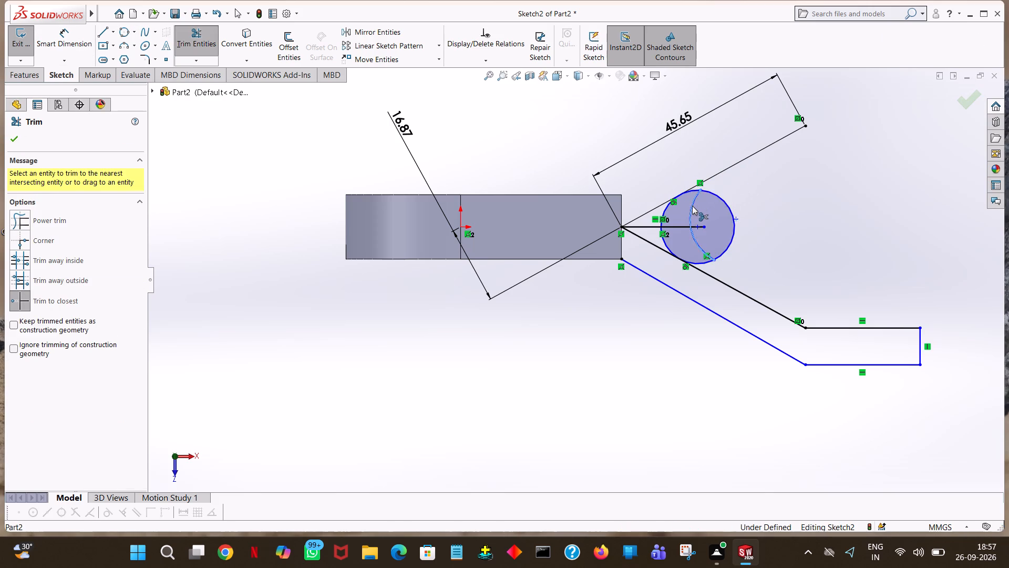
{"action": "left_click", "coordinate": [694, 236]}
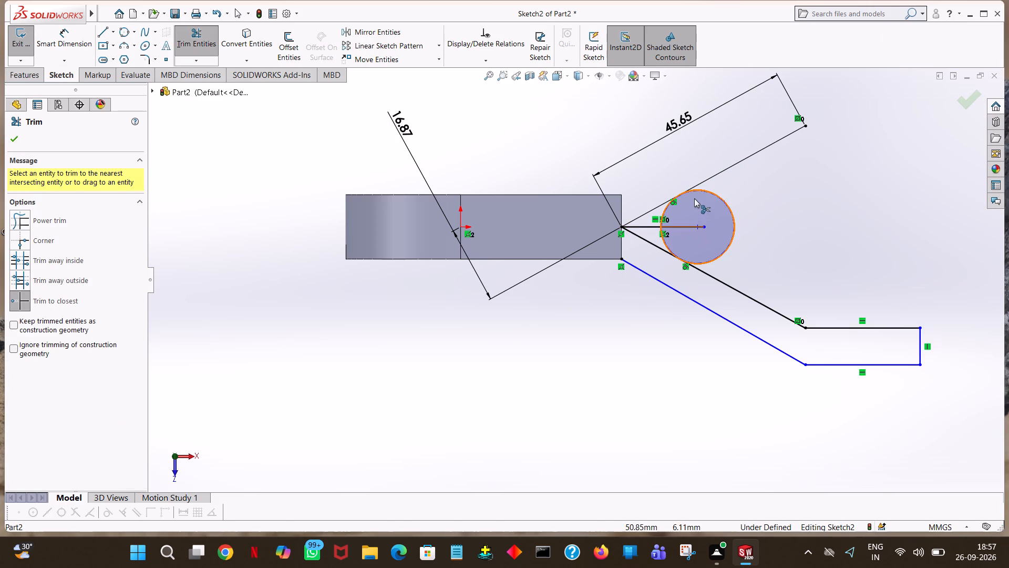
Trim the horizontal line, the lower slanted line between boss and circle, and the circle's outer side, keeping the boss-side arc between tangent points.
{"action": "left_click", "coordinate": [690, 228]}
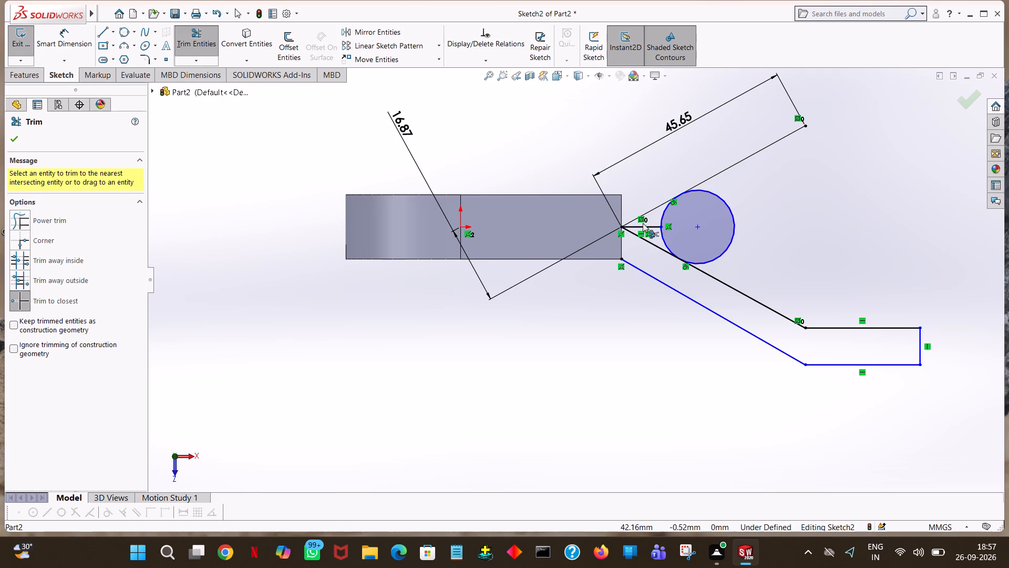
{"action": "left_click", "coordinate": [639, 226]}
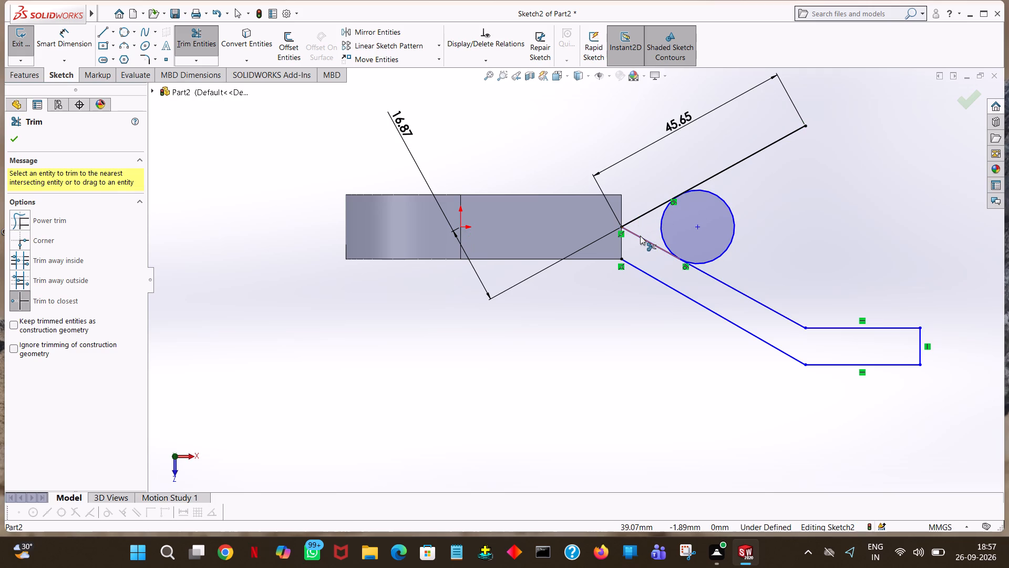
{"action": "left_click", "coordinate": [640, 236]}
{"action": "left_click", "coordinate": [733, 238]}
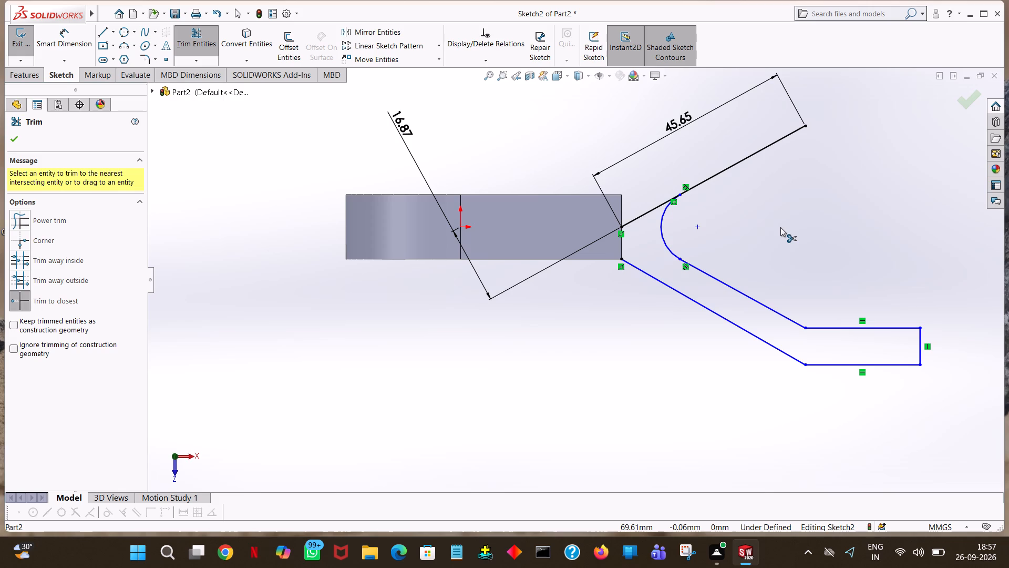
{"action": "left_click", "coordinate": [99, 32]}
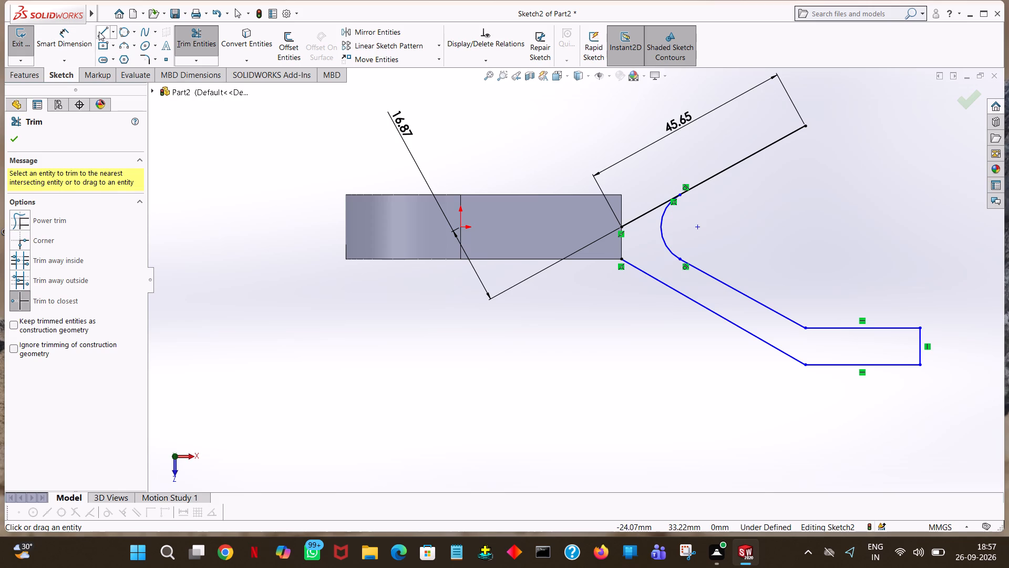
{"action": "left_click", "coordinate": [34, 143]}
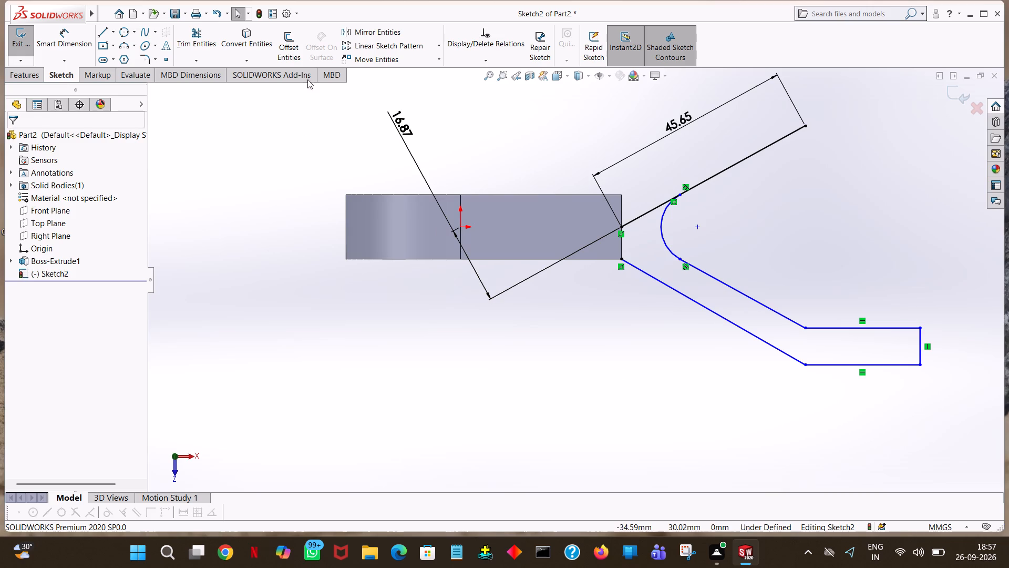
Add 10 mm sketch fillets to the upper and lower corners where the slanted arm meets its horizontal end.
{"action": "left_click", "coordinate": [143, 57]}
{"action": "left_click", "coordinate": [804, 327]}
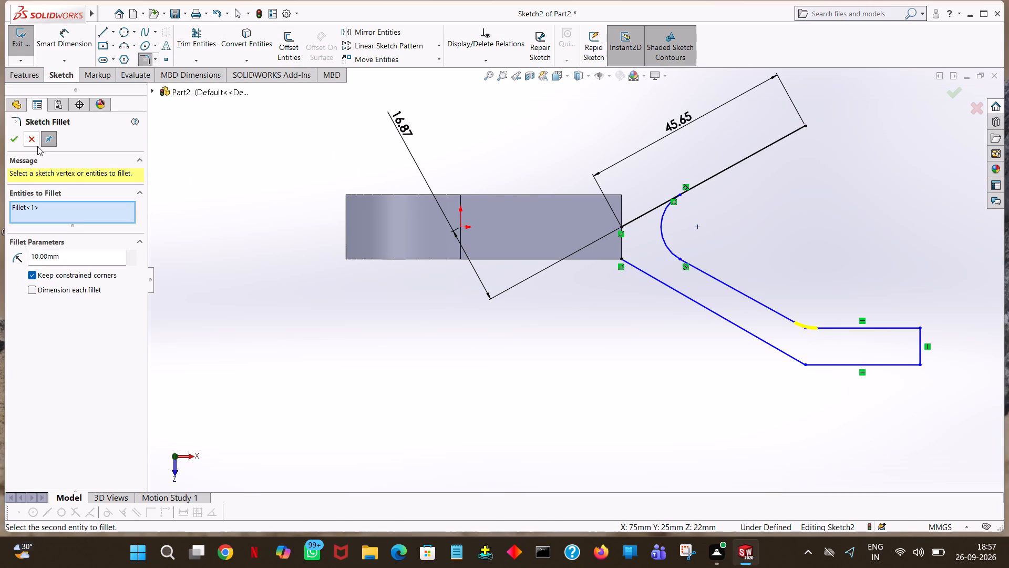
{"action": "left_click", "coordinate": [14, 140]}
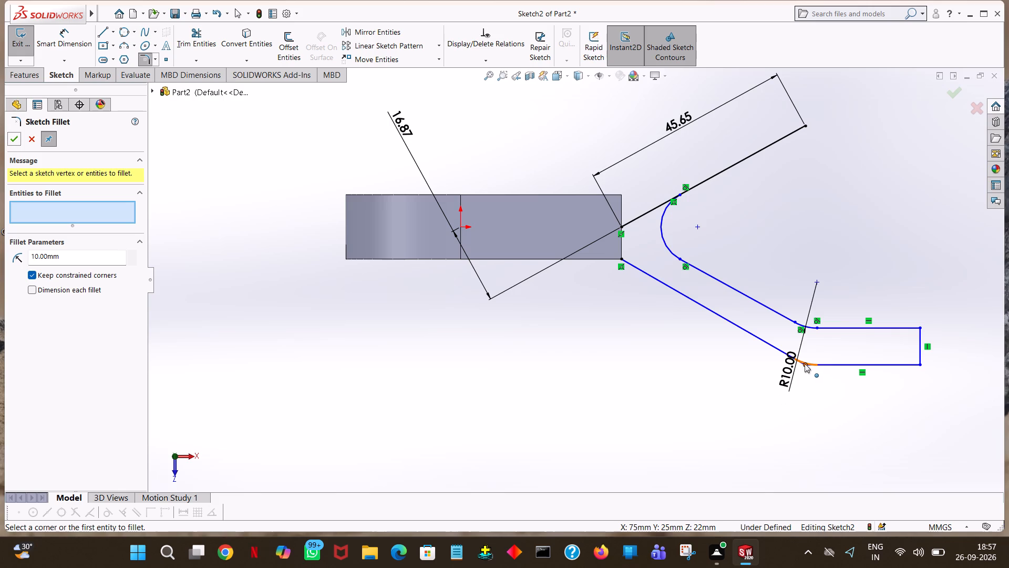
{"action": "left_click", "coordinate": [805, 363]}
{"action": "left_click", "coordinate": [15, 140]}
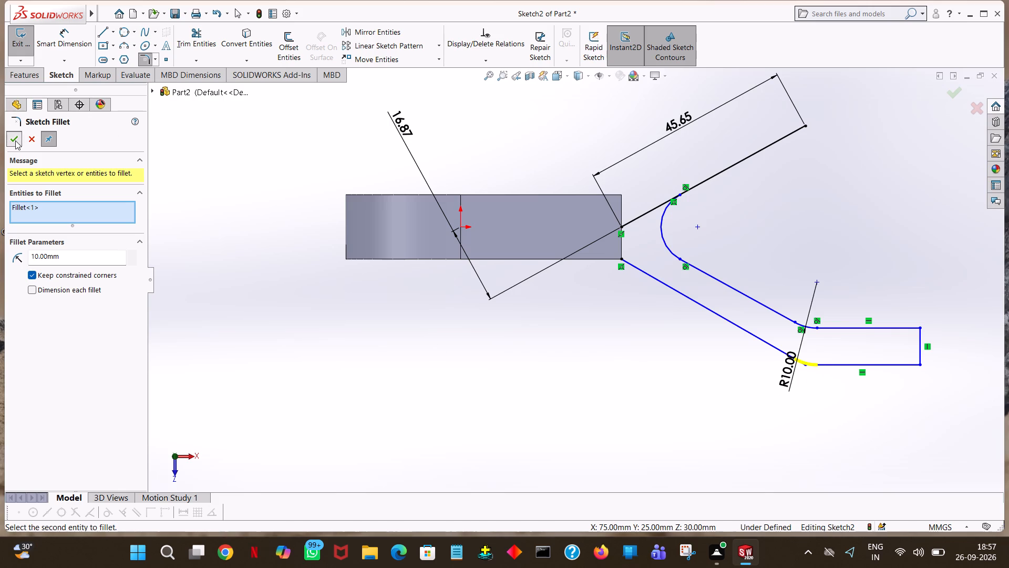
{"action": "left_click", "coordinate": [919, 185]}
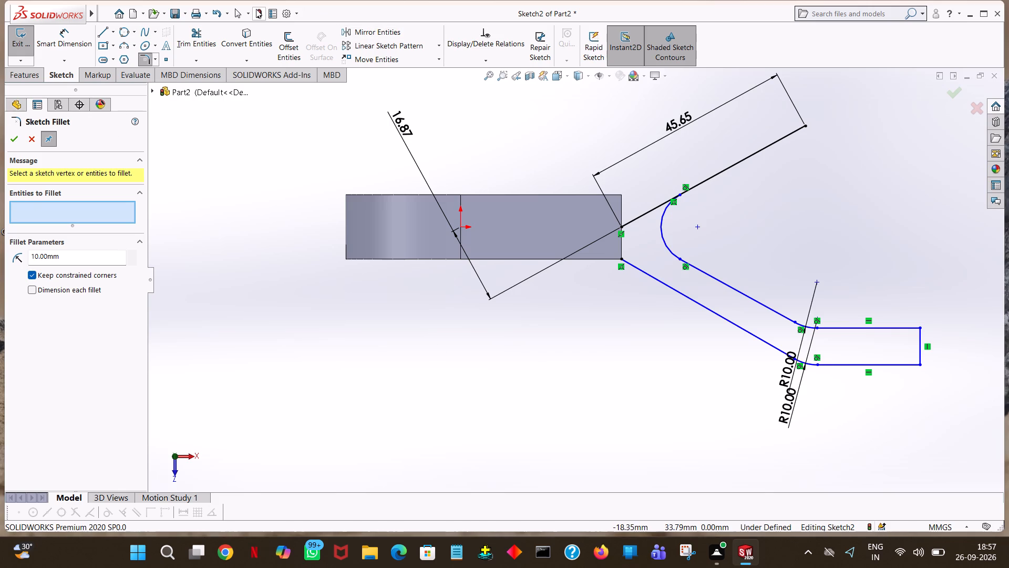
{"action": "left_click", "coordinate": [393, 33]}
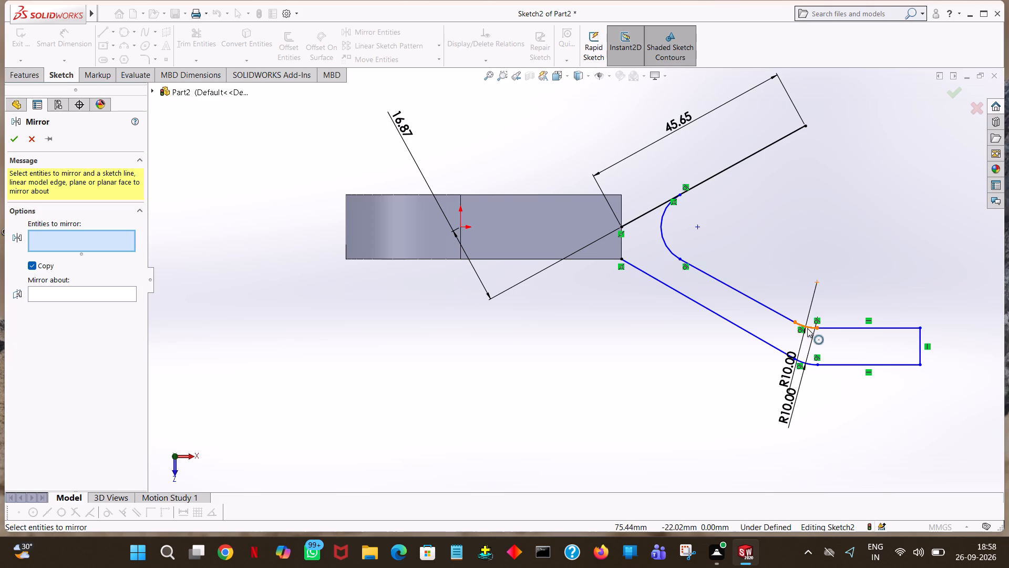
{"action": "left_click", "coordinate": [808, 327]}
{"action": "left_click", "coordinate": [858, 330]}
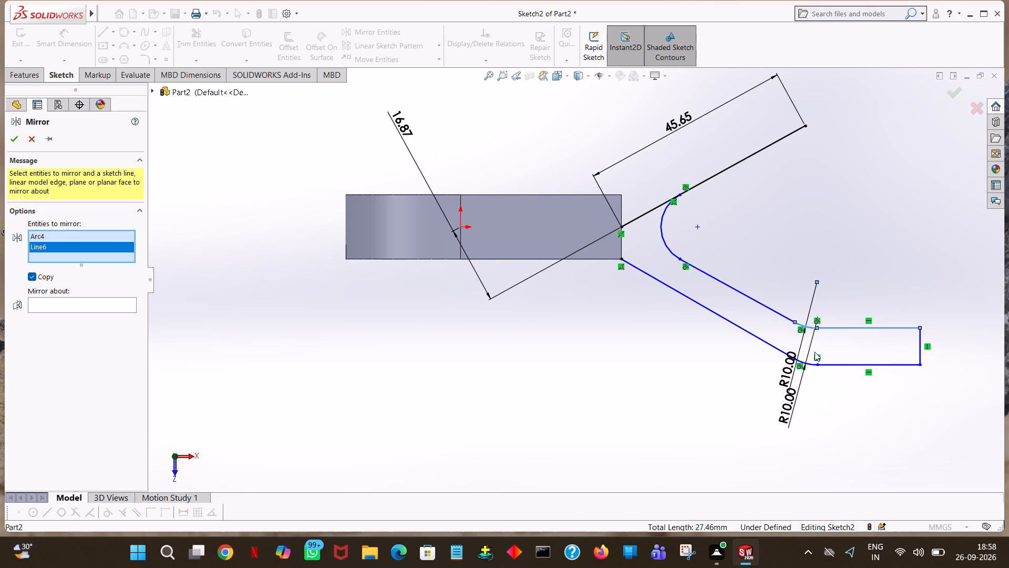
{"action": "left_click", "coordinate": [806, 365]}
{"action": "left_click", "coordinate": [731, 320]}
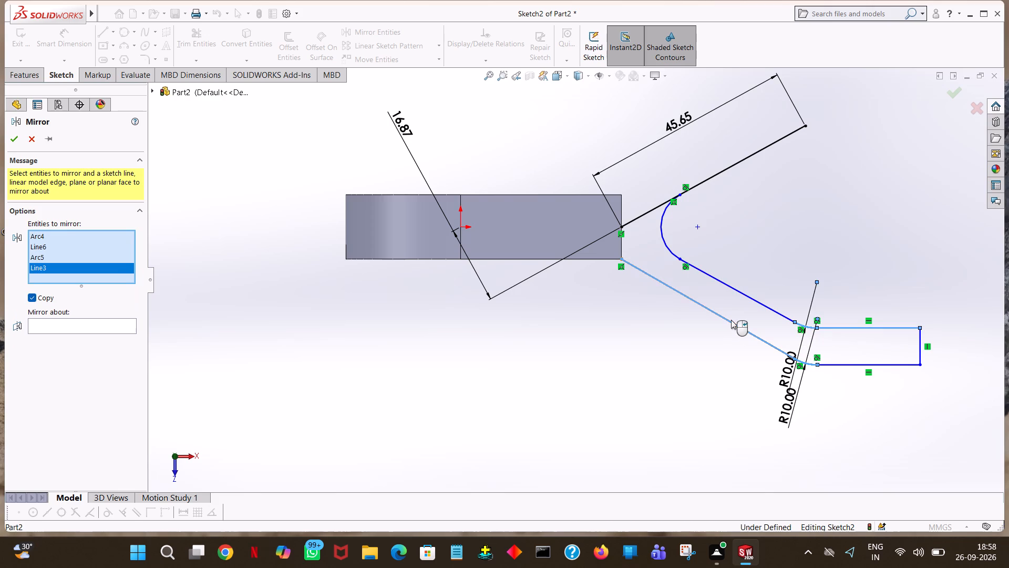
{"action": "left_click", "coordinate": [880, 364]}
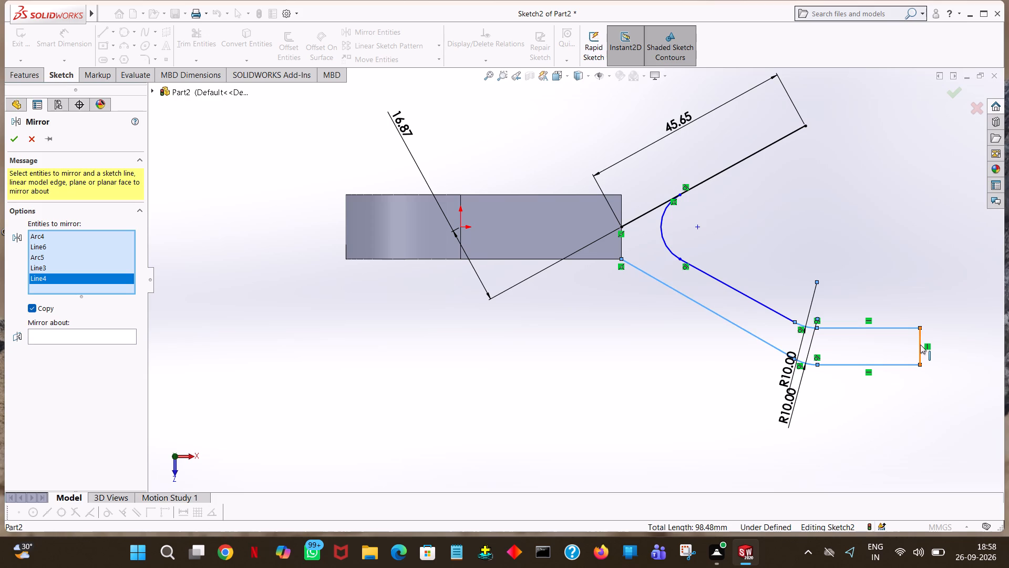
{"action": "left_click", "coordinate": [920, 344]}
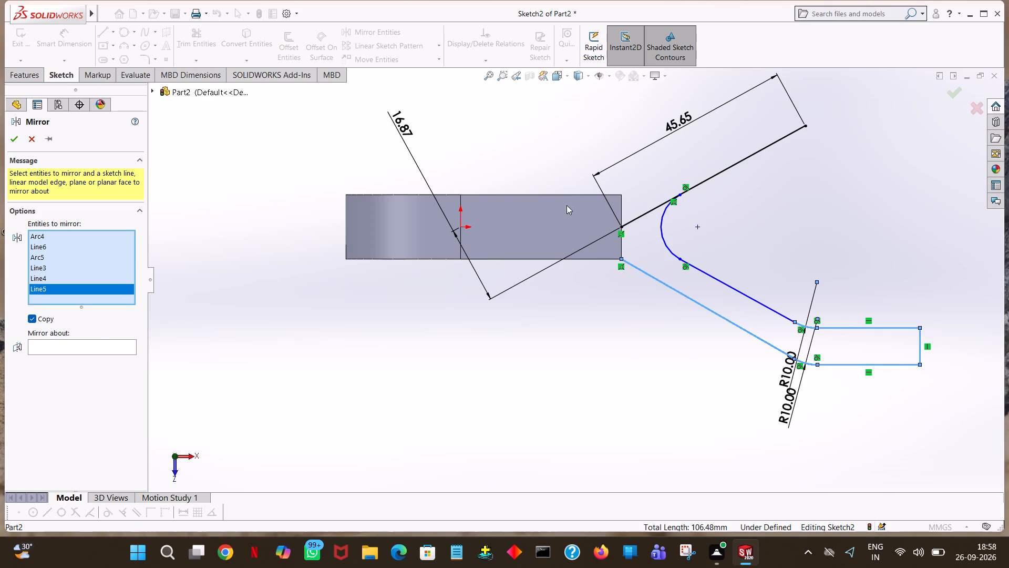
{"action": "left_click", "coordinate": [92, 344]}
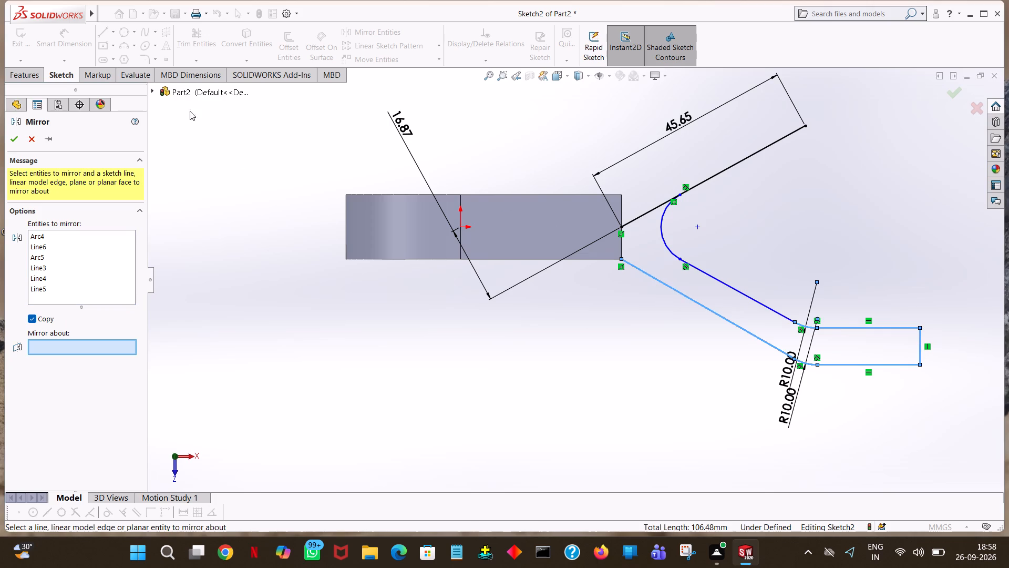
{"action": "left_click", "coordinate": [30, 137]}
Sketch a horizontal line about 13.4 mm long from the slanted line's start on the boss edge toward the 8 mm arc's centre.
{"action": "left_click", "coordinate": [99, 26]}
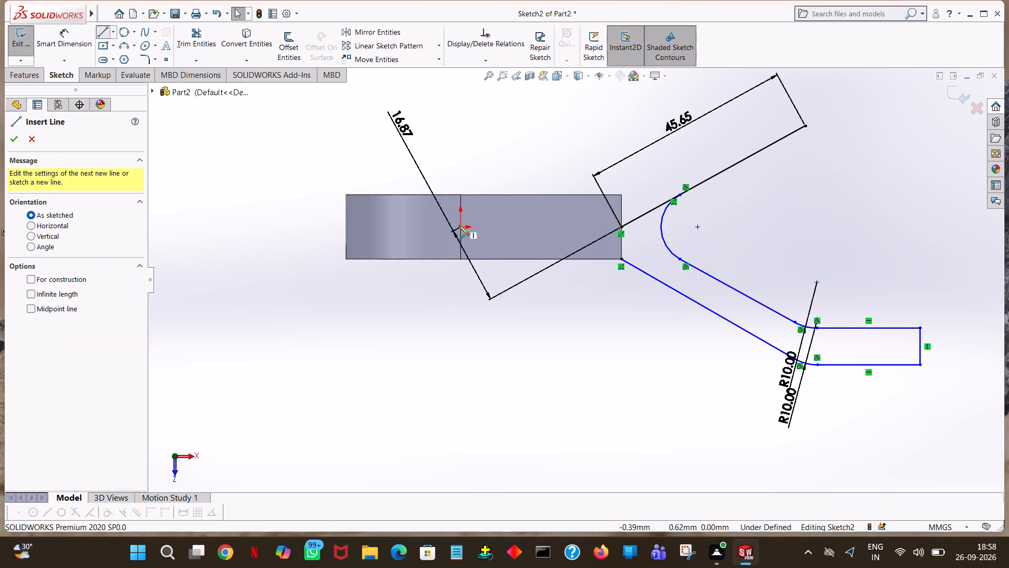
{"action": "left_click", "coordinate": [623, 227]}
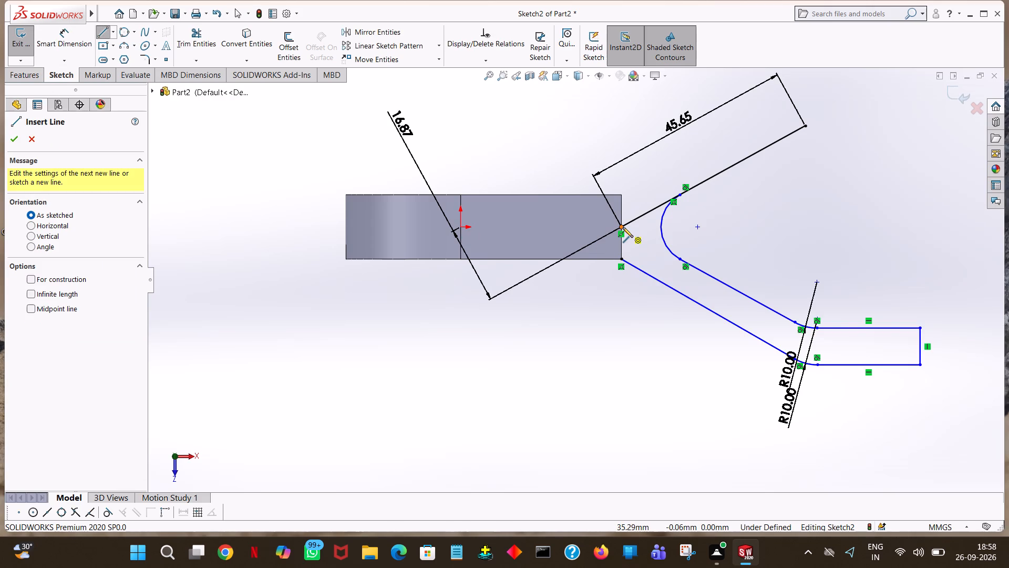
{"action": "left_click", "coordinate": [683, 228]}
{"action": "right_click", "coordinate": [683, 228]}
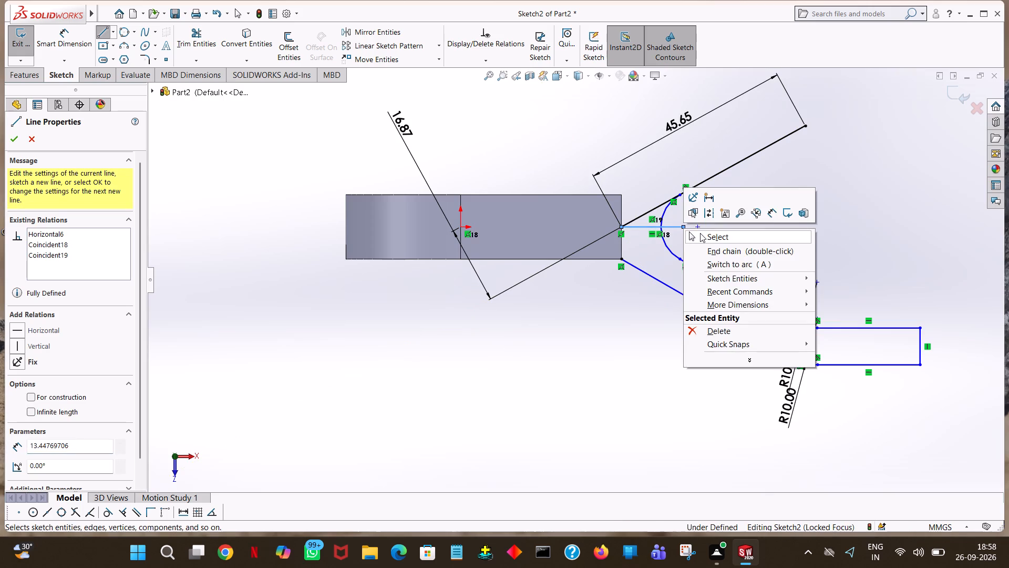
{"action": "left_click", "coordinate": [700, 233]}
{"action": "left_click", "coordinate": [852, 215]}
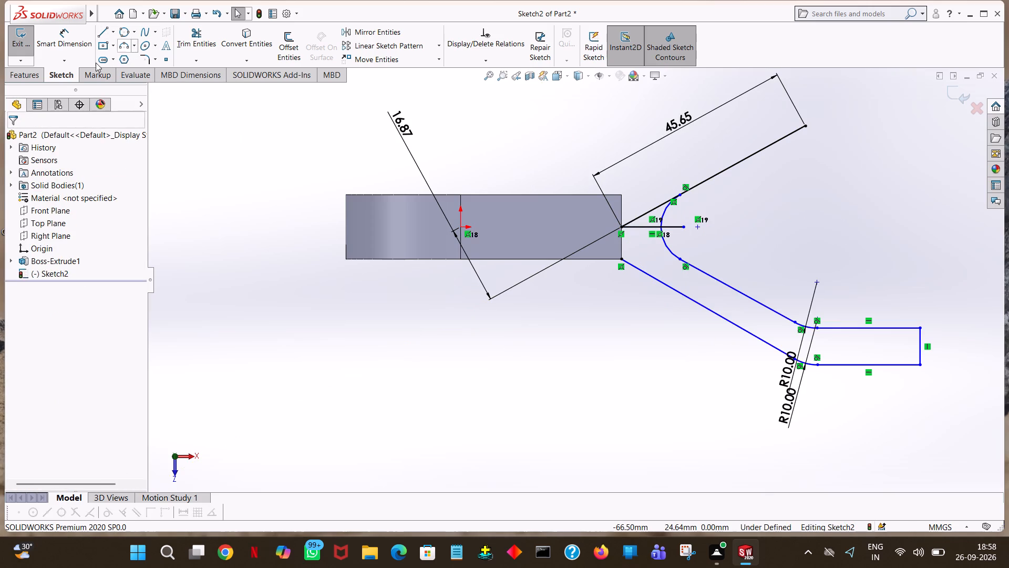
Mirror the lower arm's outer slanted line, both fillet arcs, two horizontal lines and vertical end line about the short horizontal centre line.
{"action": "left_click", "coordinate": [364, 36]}
{"action": "left_click", "coordinate": [712, 312]}
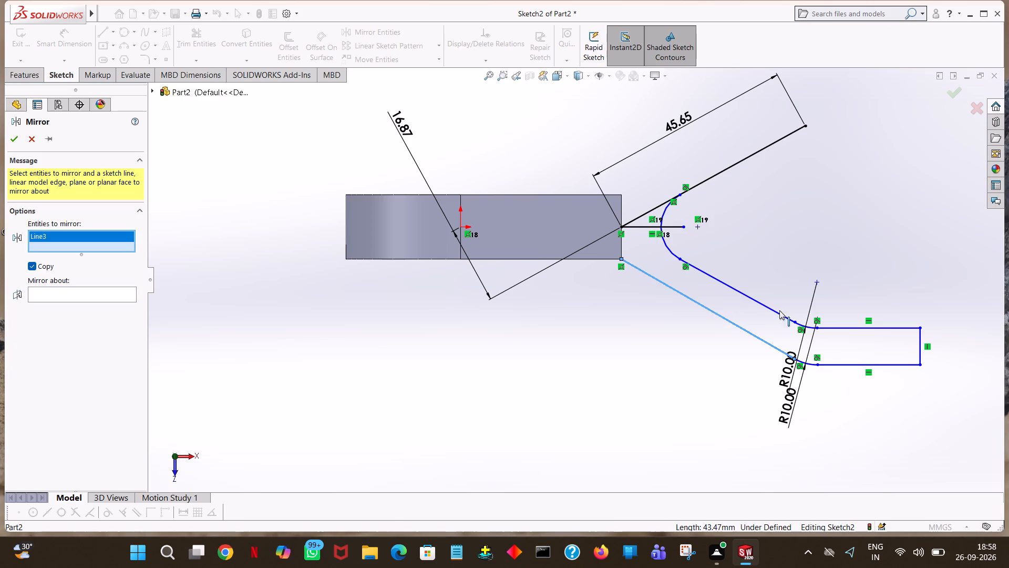
{"action": "left_click", "coordinate": [806, 326]}
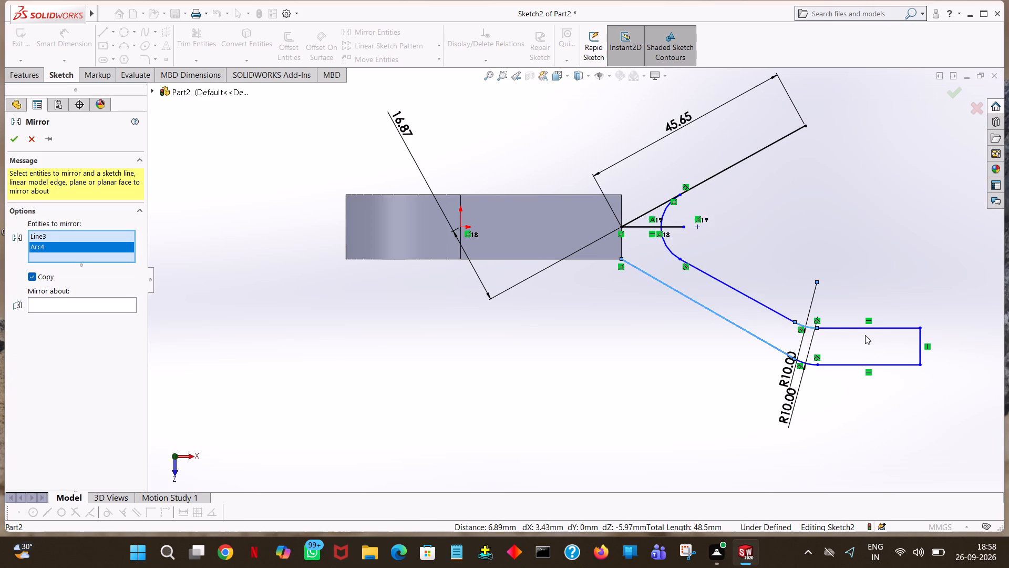
{"action": "left_click", "coordinate": [868, 327]}
{"action": "left_click", "coordinate": [811, 366]}
{"action": "left_click", "coordinate": [852, 367]}
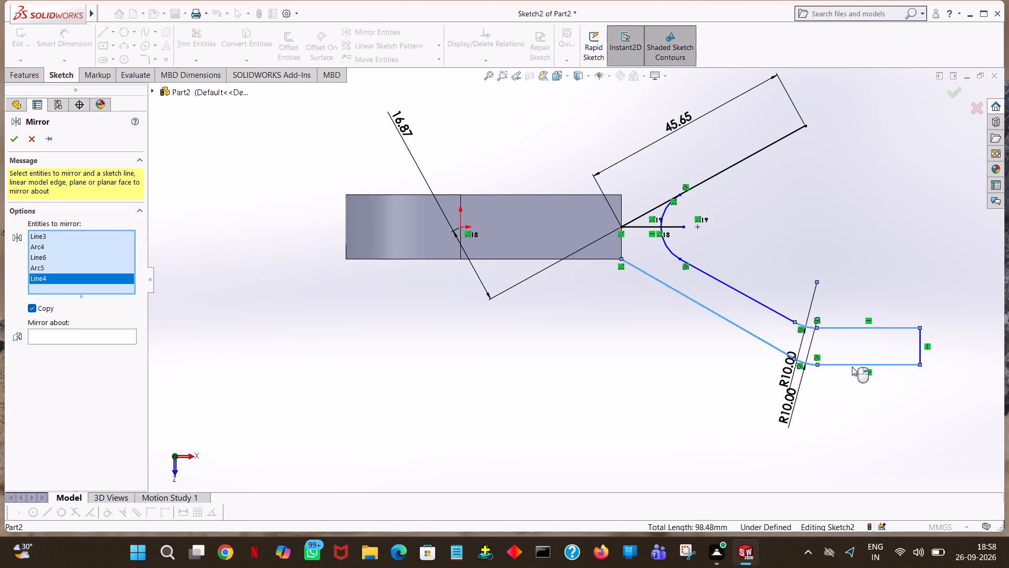
{"action": "left_click", "coordinate": [920, 343]}
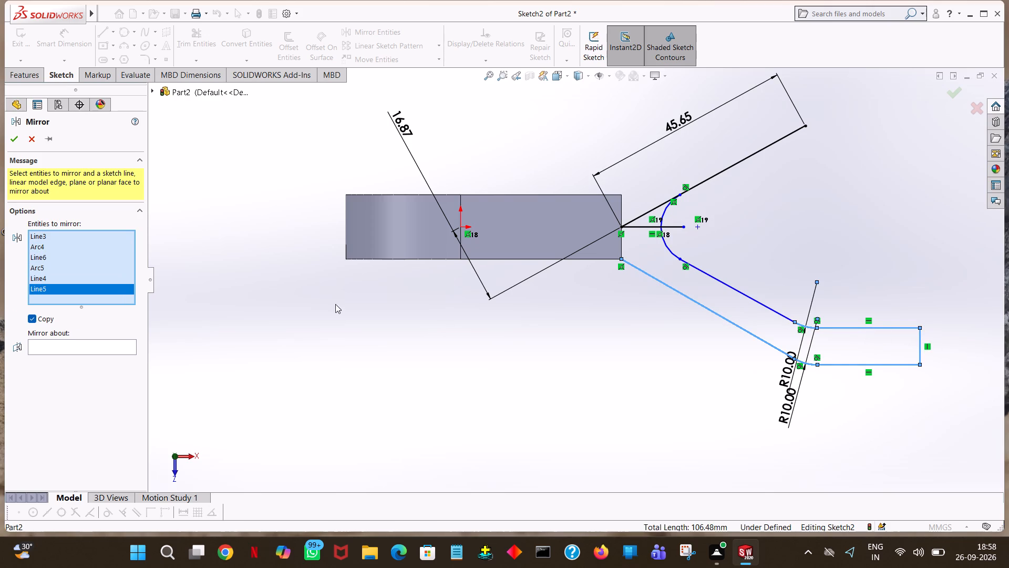
{"action": "left_click", "coordinate": [63, 348]}
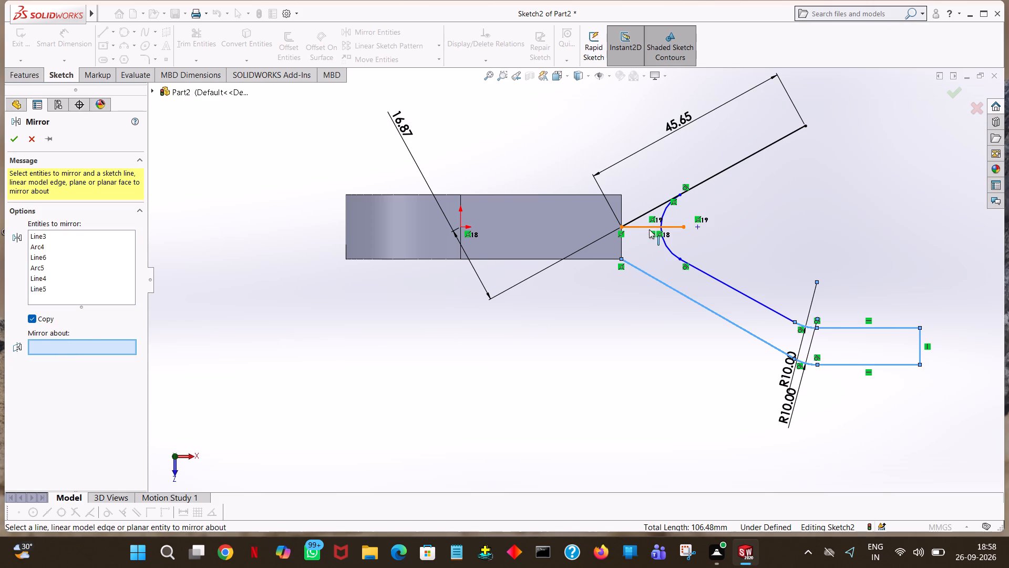
{"action": "left_click", "coordinate": [650, 229]}
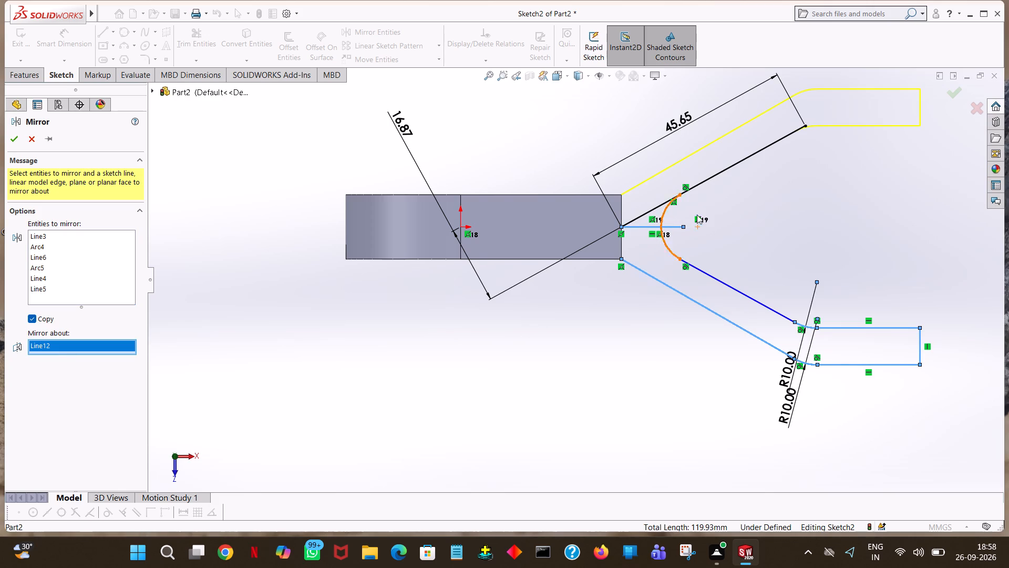
{"action": "left_click", "coordinate": [13, 140]}
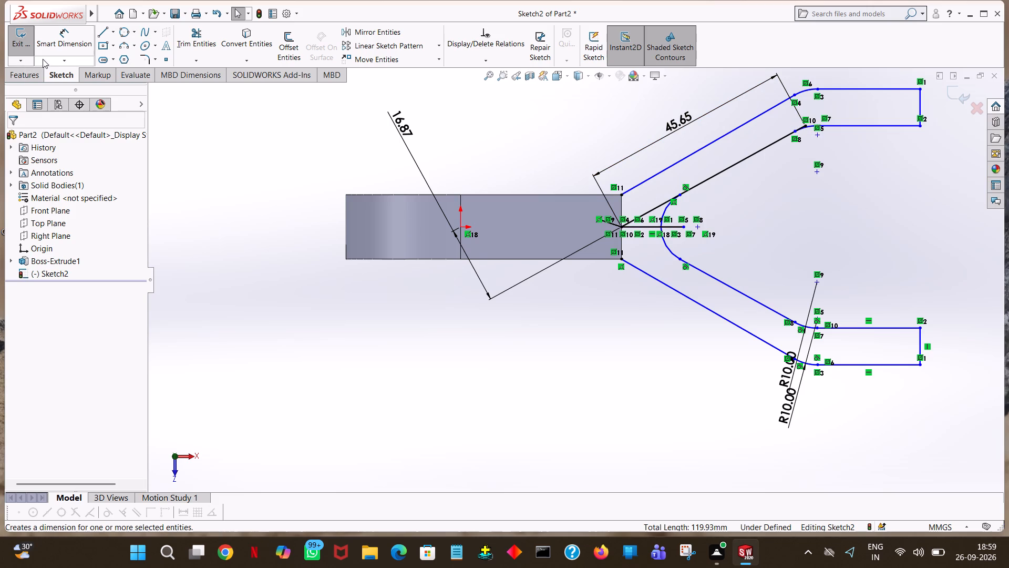
Sketch a 14 mm vertical line along the boss edge, joining the start points of the upper and lower outer slanted lines.
{"action": "left_click", "coordinate": [102, 30]}
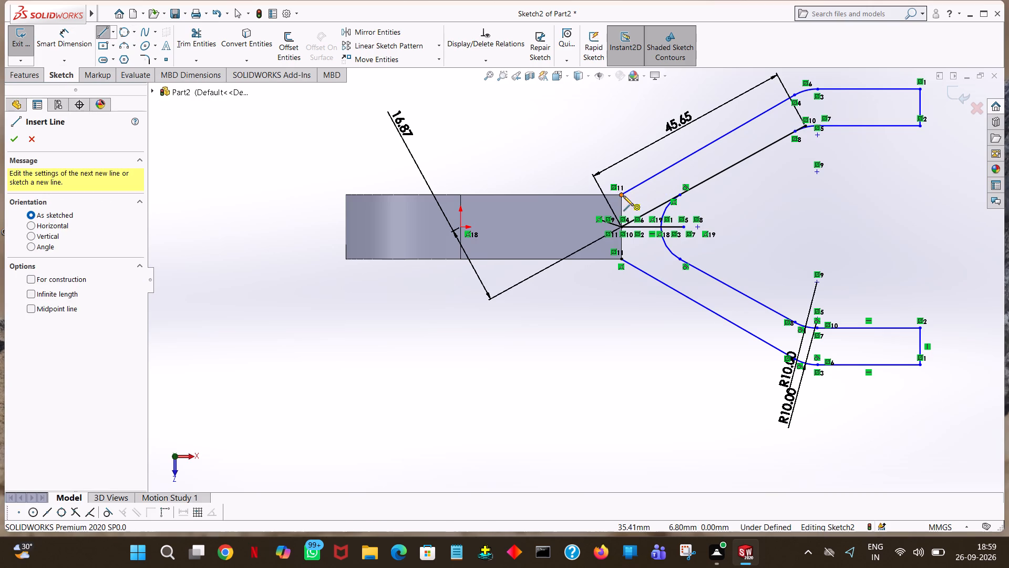
{"action": "left_click", "coordinate": [620, 194]}
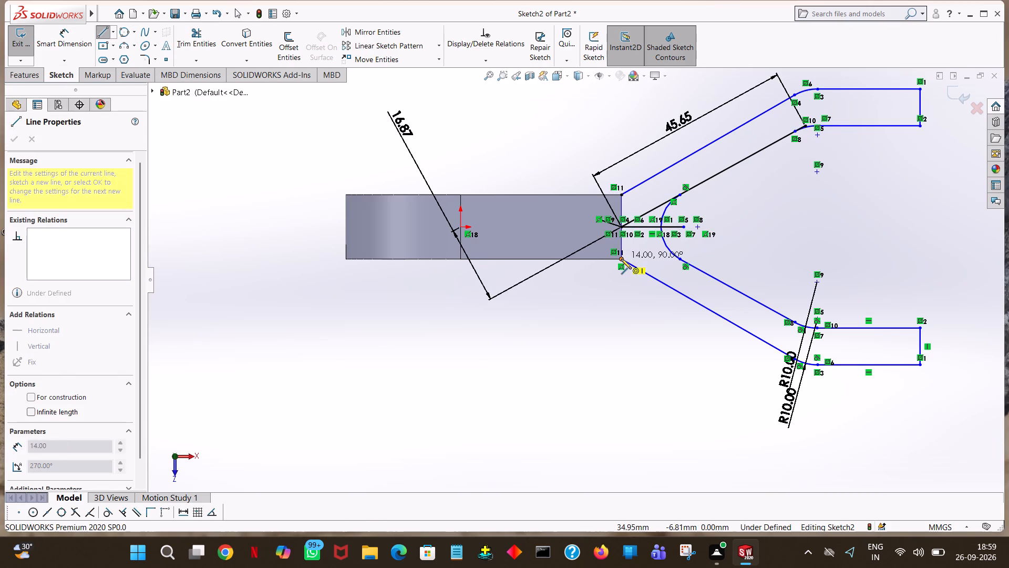
{"action": "left_click", "coordinate": [621, 259]}
{"action": "right_click", "coordinate": [621, 259]}
{"action": "left_click", "coordinate": [638, 265]}
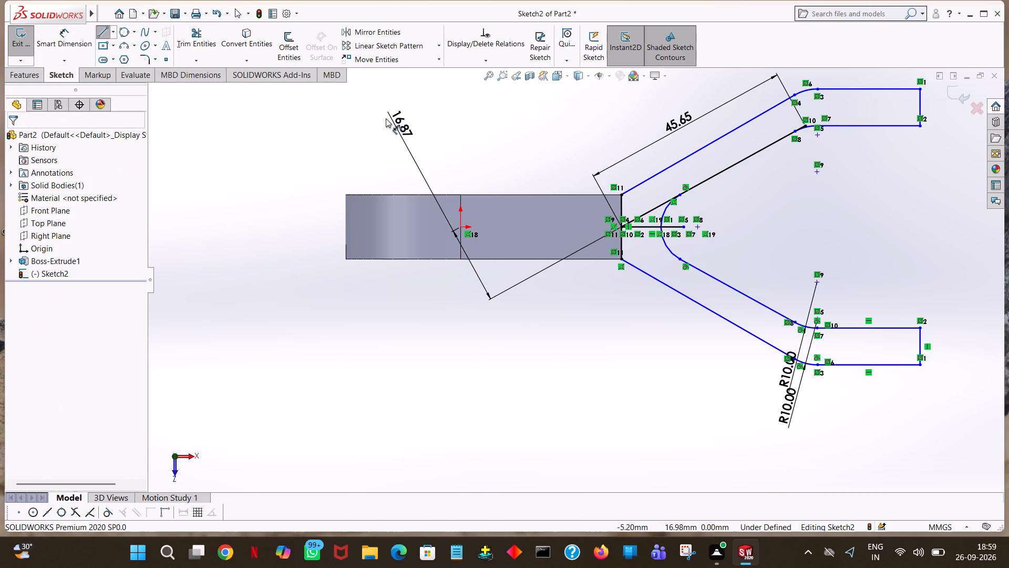
Trim away both parts of the short horizontal mirror line, between the boss edge and the arc and inside the arc.
{"action": "left_click", "coordinate": [209, 43]}
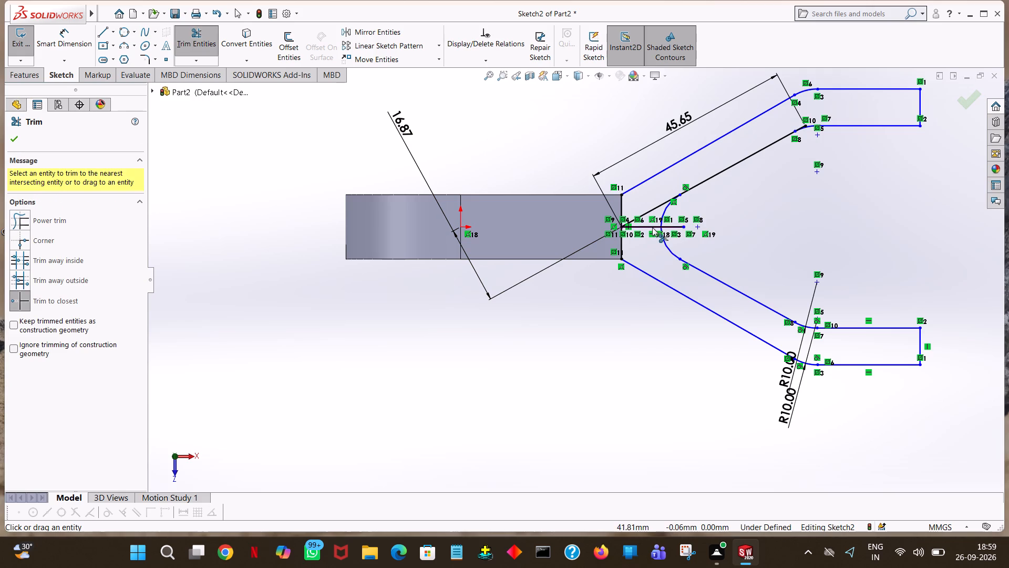
{"action": "left_click", "coordinate": [652, 227]}
{"action": "left_click", "coordinate": [677, 224]}
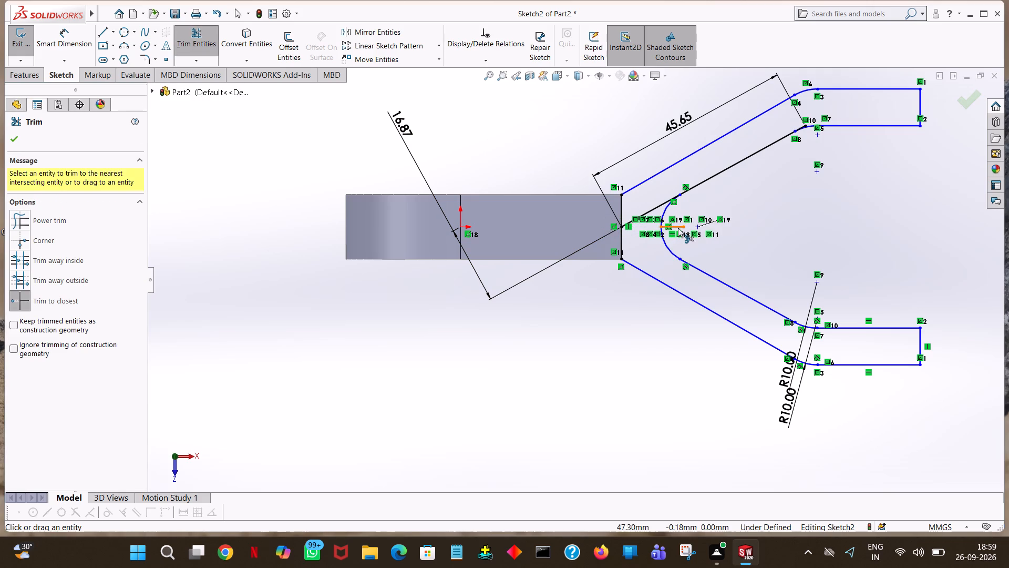
{"action": "left_click", "coordinate": [678, 228]}
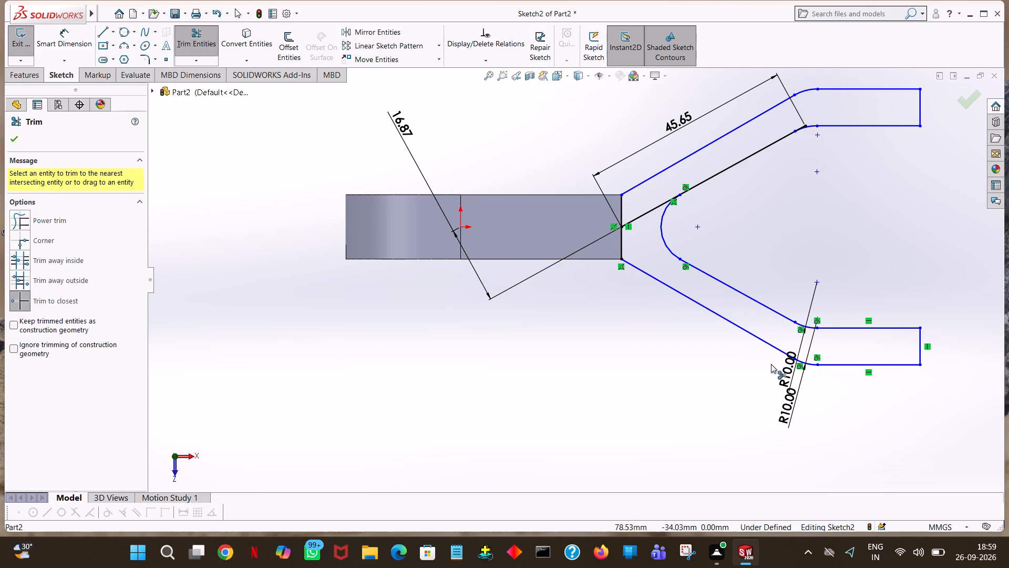
{"action": "left_click", "coordinate": [13, 130]}
{"action": "left_click", "coordinate": [14, 132]}
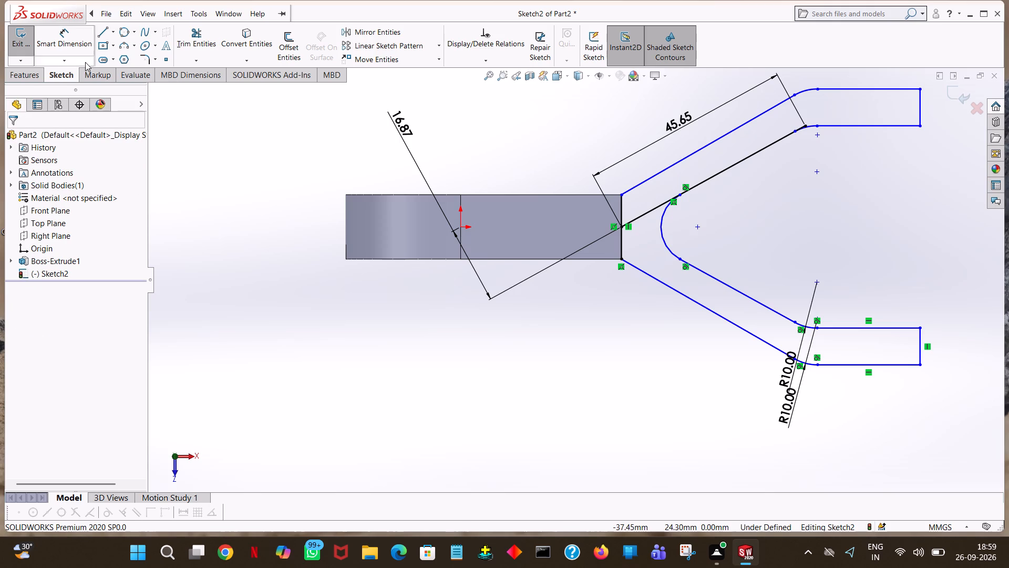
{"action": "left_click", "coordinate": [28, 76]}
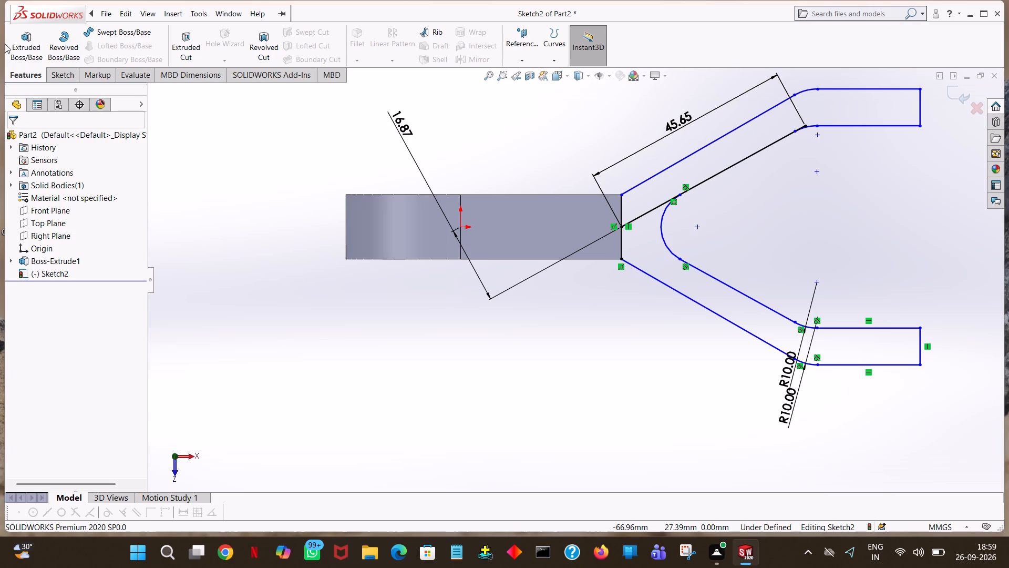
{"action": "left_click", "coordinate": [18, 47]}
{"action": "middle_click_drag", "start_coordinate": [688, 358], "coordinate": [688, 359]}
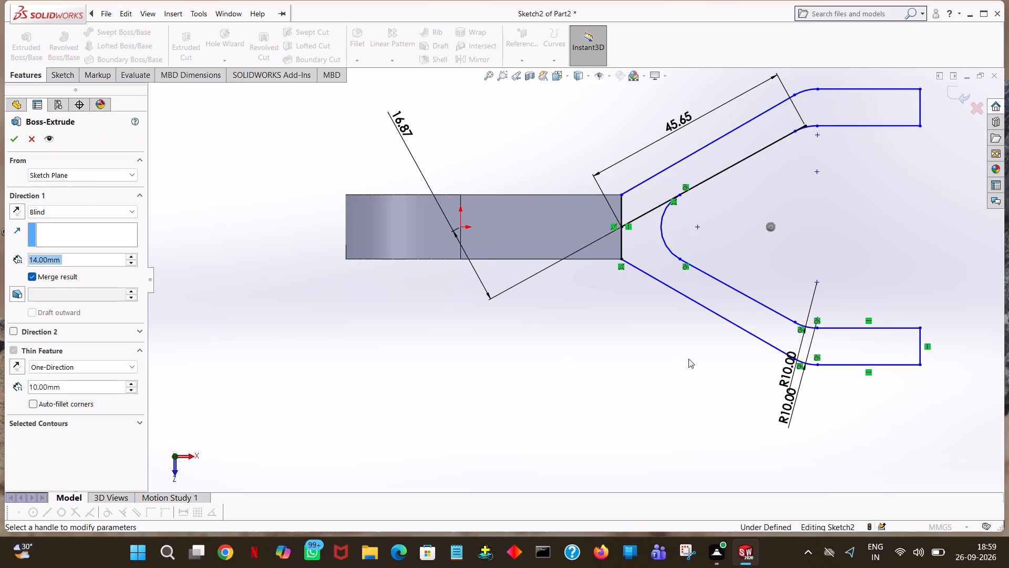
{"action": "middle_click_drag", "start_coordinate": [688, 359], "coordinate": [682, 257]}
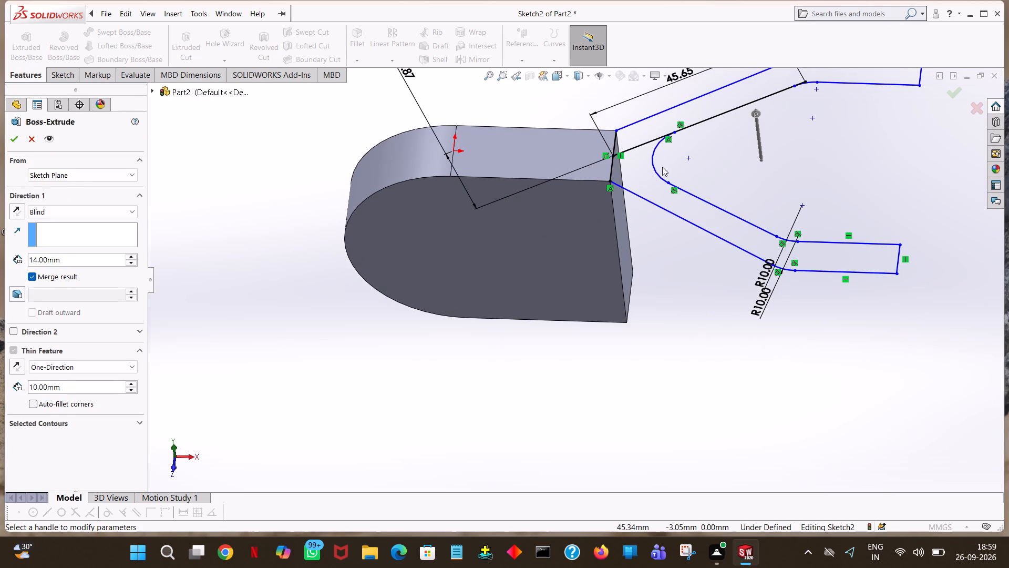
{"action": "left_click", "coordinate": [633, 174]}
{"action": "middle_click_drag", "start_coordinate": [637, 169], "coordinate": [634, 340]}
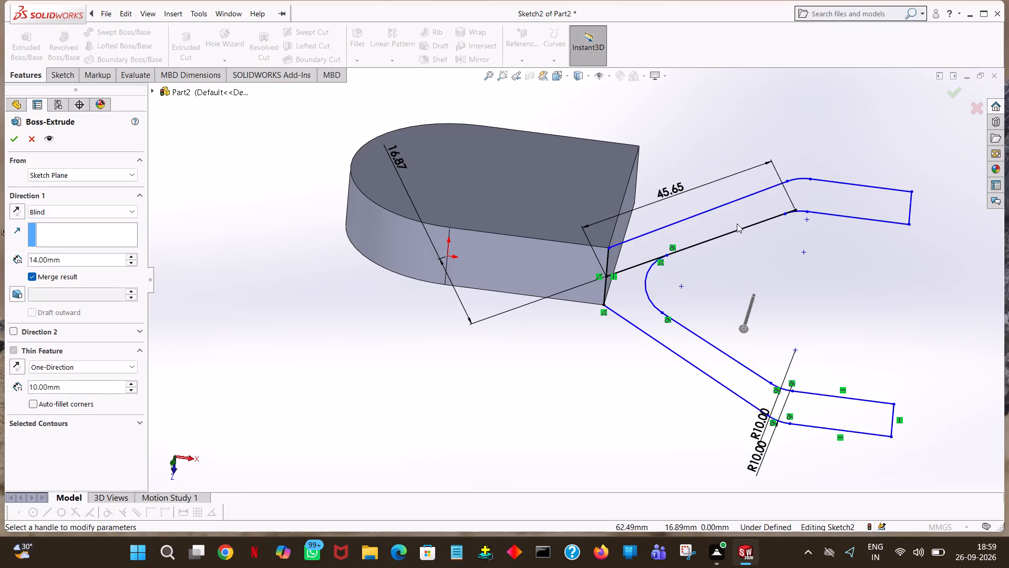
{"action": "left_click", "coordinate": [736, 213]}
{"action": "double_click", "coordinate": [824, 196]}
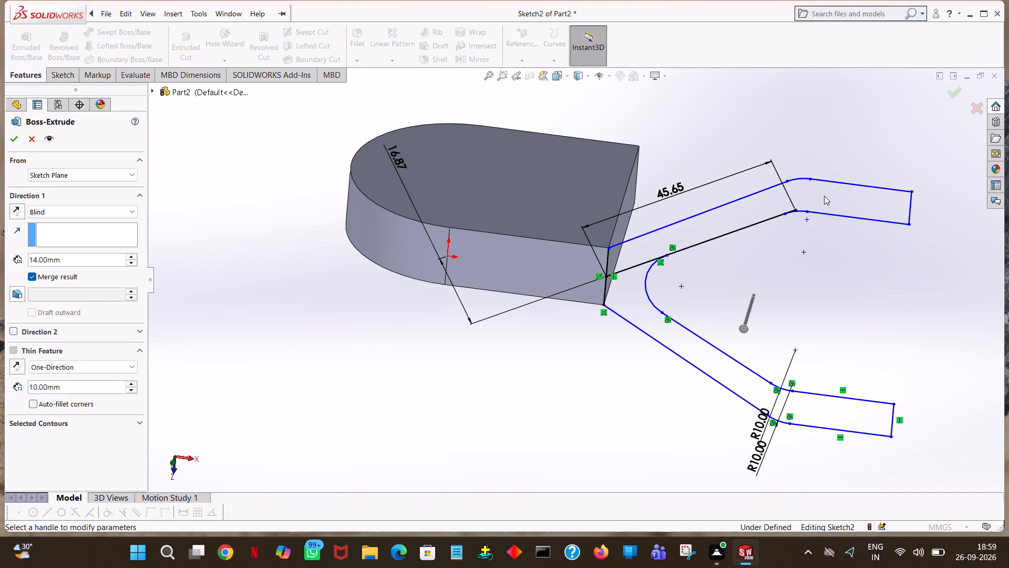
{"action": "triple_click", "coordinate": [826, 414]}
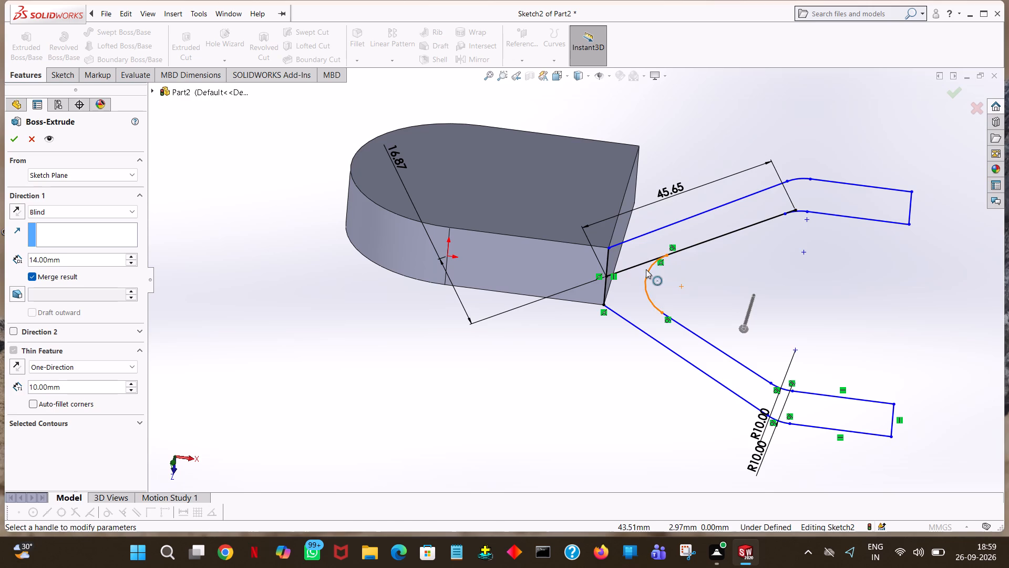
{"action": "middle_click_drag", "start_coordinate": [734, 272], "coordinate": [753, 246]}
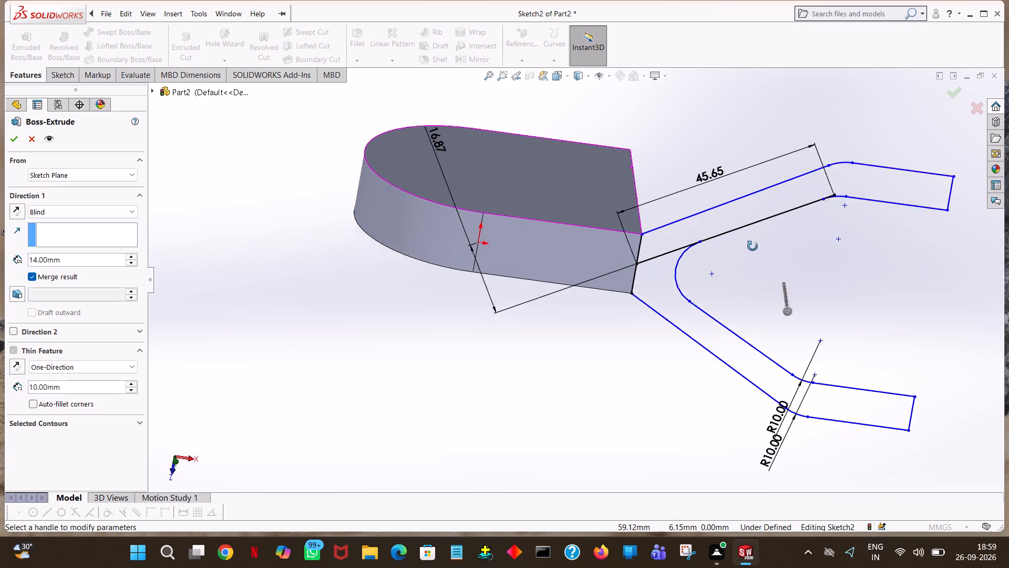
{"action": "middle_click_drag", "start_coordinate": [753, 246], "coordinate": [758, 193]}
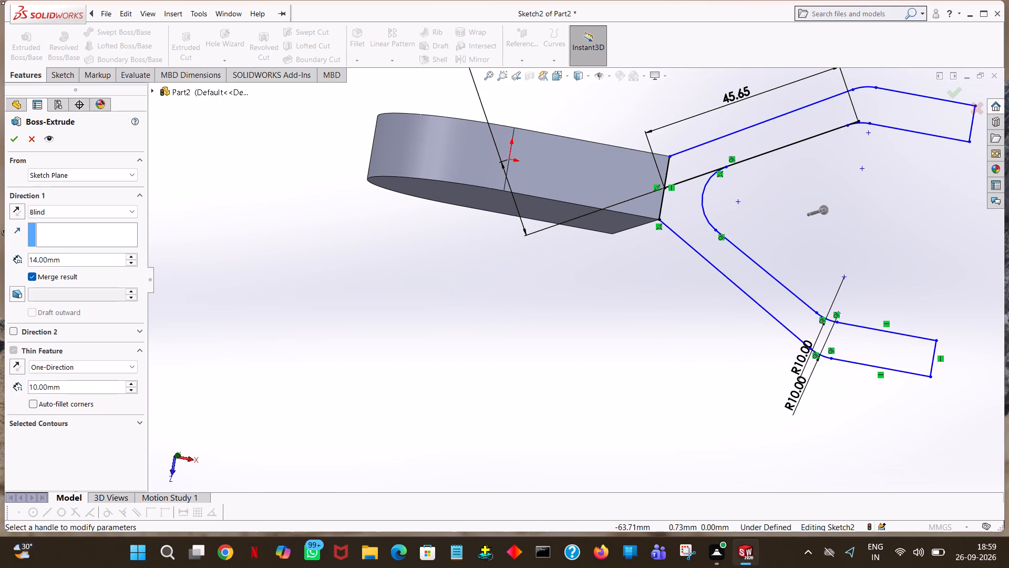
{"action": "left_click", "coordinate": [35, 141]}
Trim the slanted line's stub between the boss edge and the 8 mm arc, accepting deletion of its associated dimensions.
{"action": "left_click", "coordinate": [68, 74]}
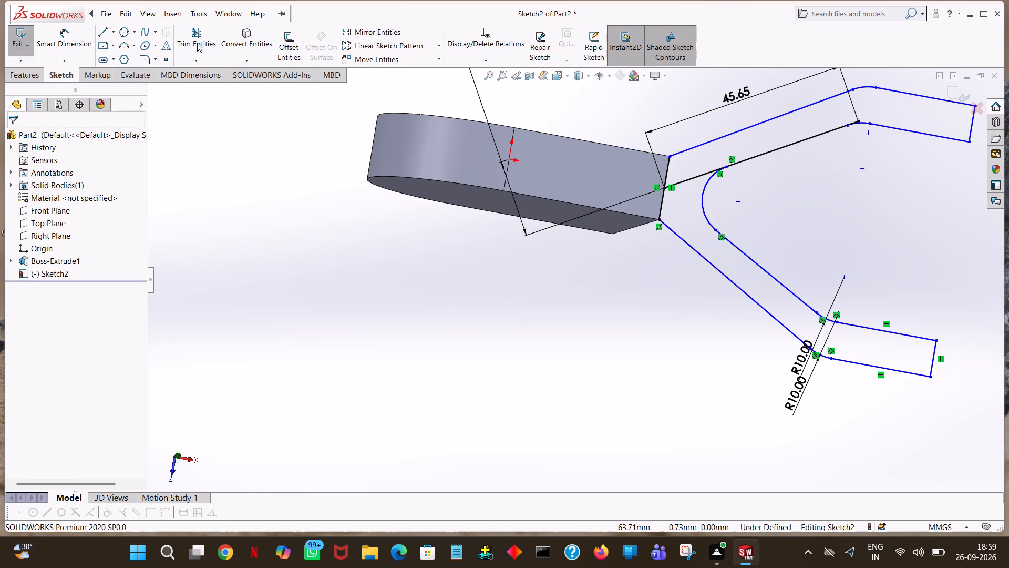
{"action": "left_click", "coordinate": [202, 43]}
{"action": "left_click", "coordinate": [692, 176]}
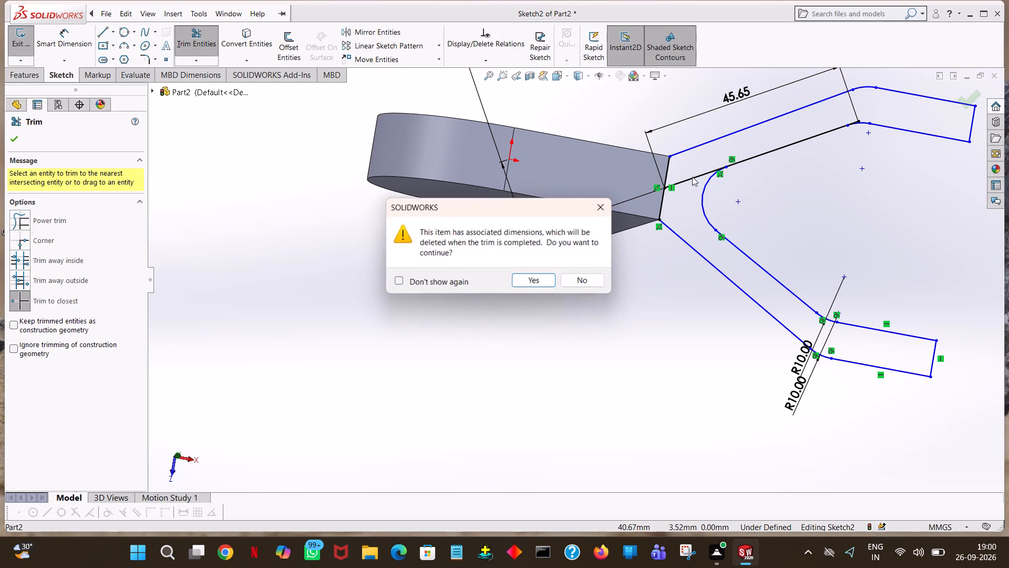
{"action": "left_click", "coordinate": [535, 281]}
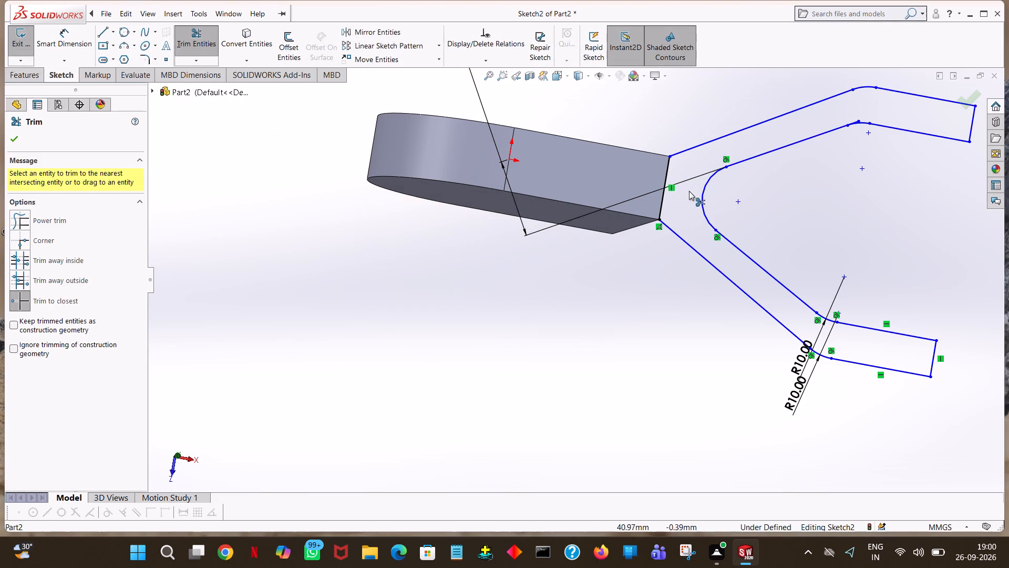
{"action": "left_click", "coordinate": [687, 179]}
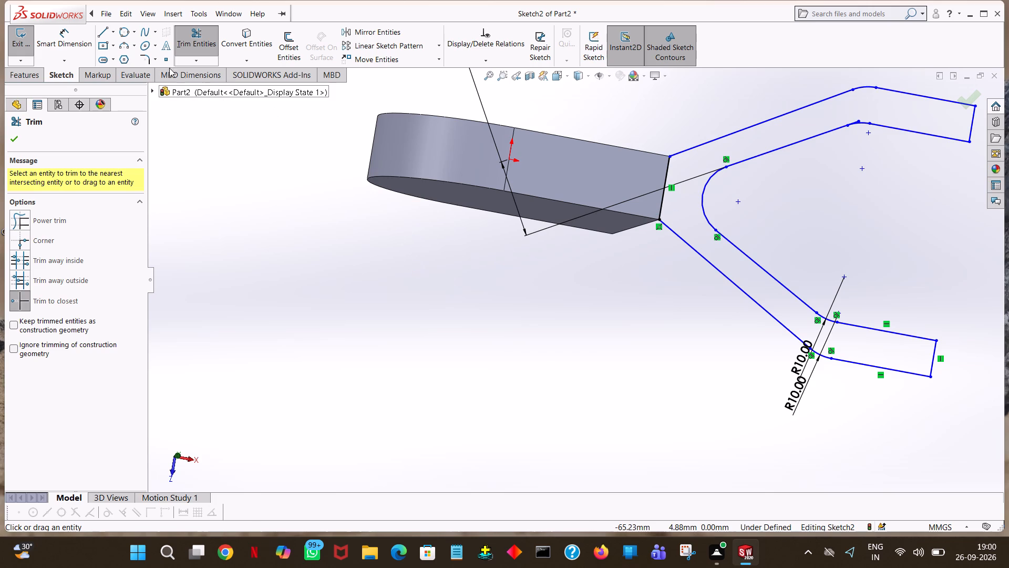
Start a boss extrusion from the sketch plane using the closed forked arm region as the contour.
{"action": "left_click", "coordinate": [25, 78]}
{"action": "left_click", "coordinate": [29, 49]}
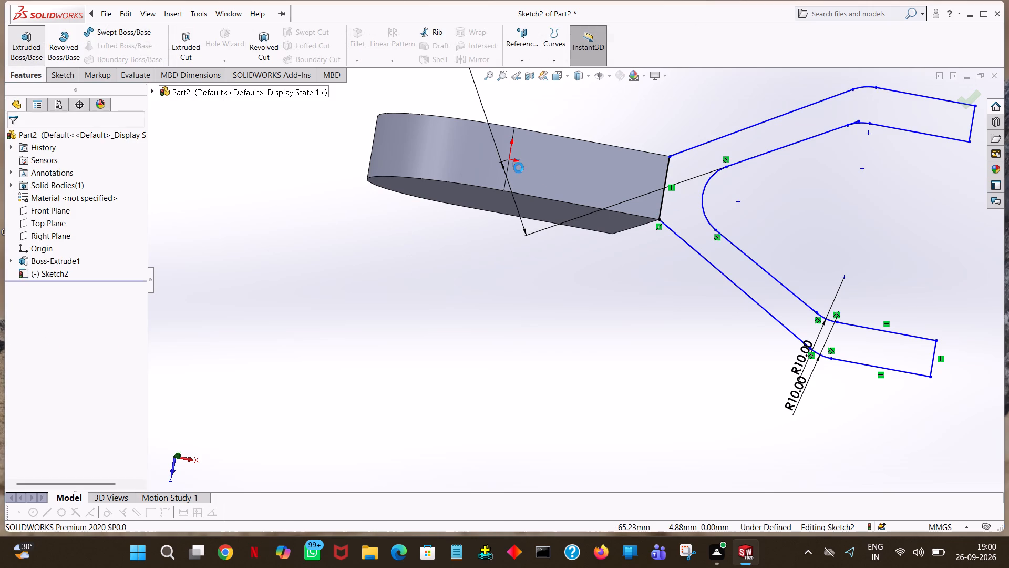
{"action": "left_click", "coordinate": [692, 200]}
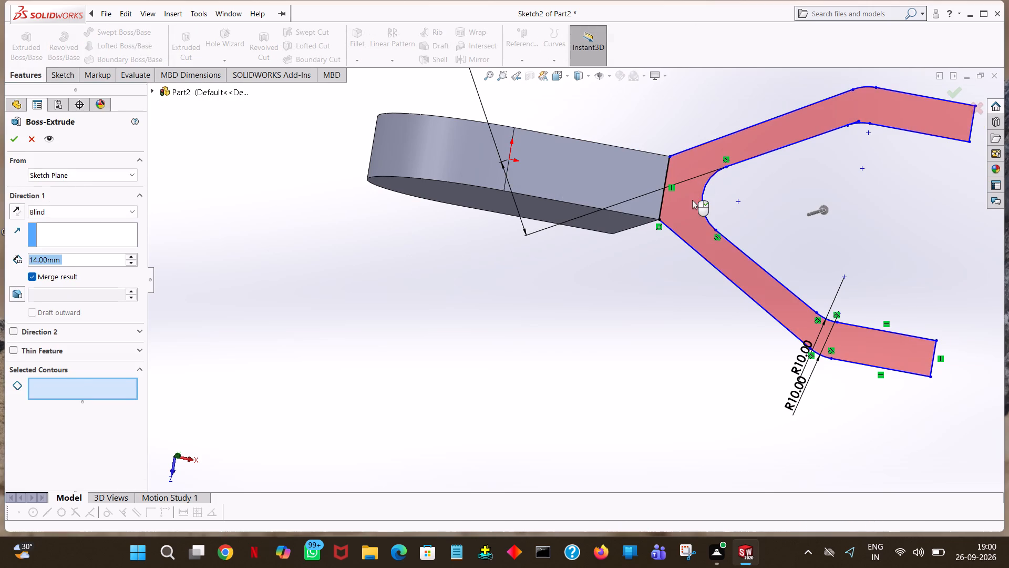
Examine the fork's extrusion preview from several angles to check its direction and depth against the rounded base.
{"action": "middle_click_drag", "start_coordinate": [926, 256], "coordinate": [950, 169]}
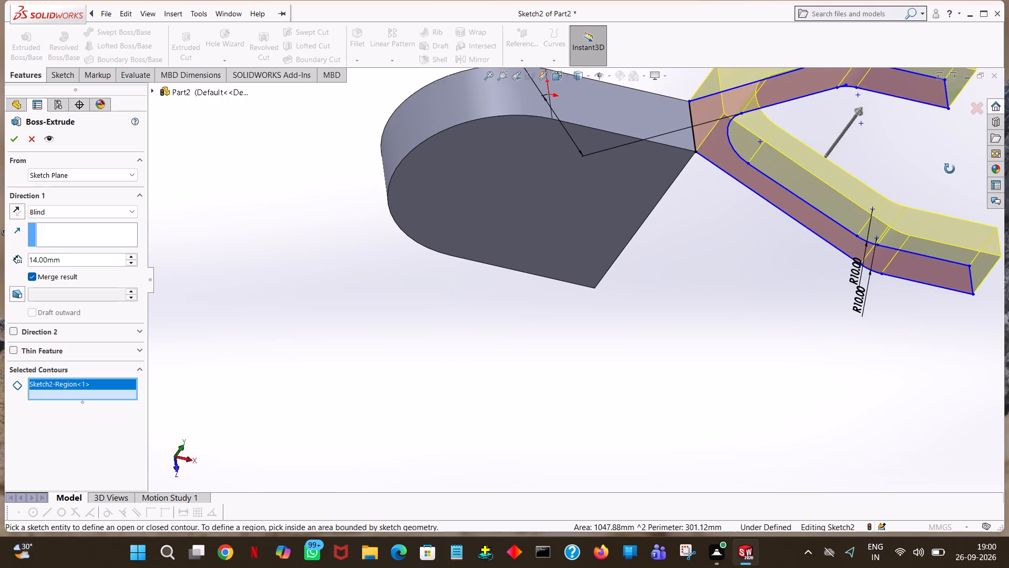
{"action": "middle_click_drag", "start_coordinate": [950, 169], "coordinate": [932, 56]}
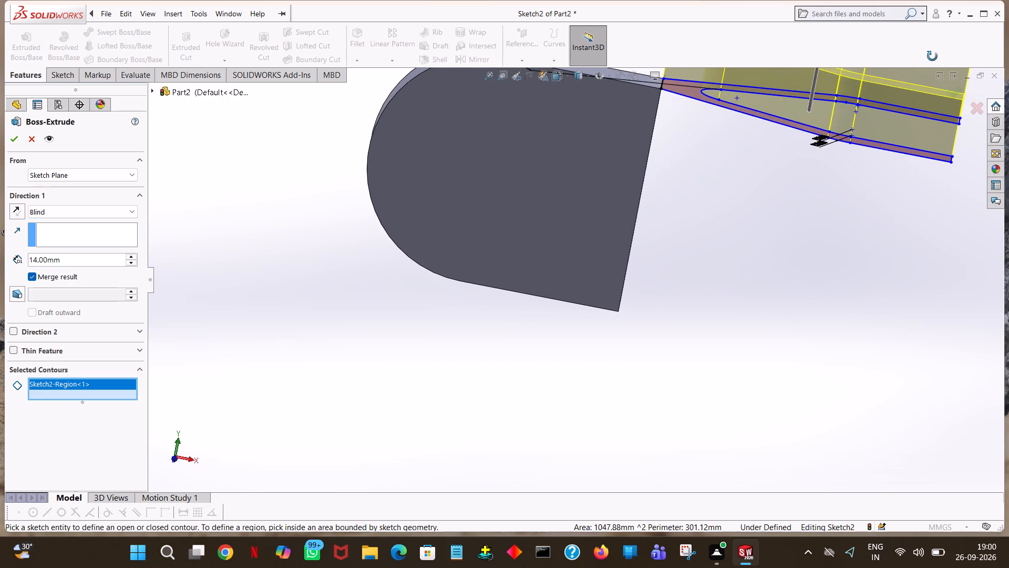
{"action": "middle_click_drag", "start_coordinate": [932, 56], "coordinate": [961, 155]}
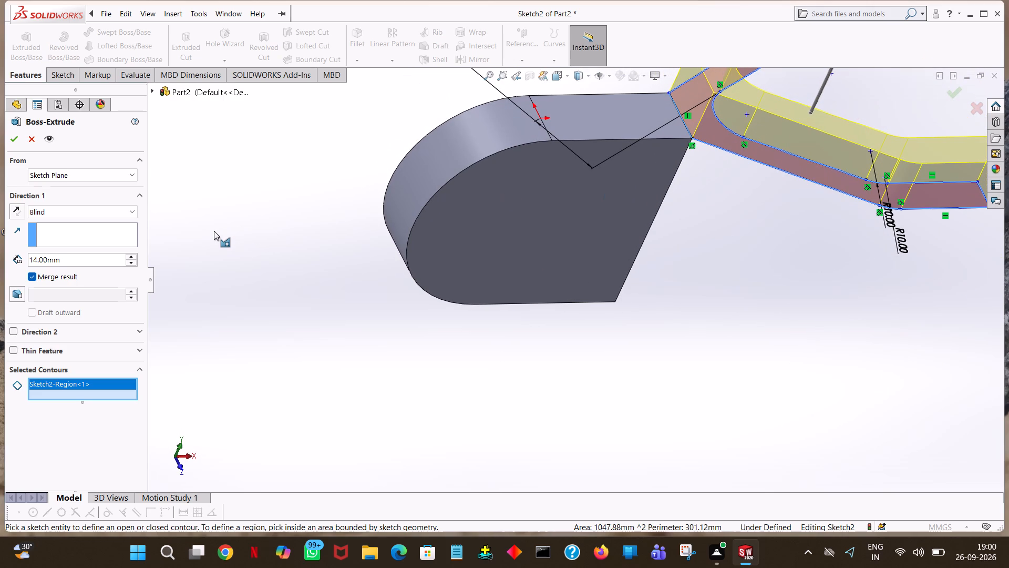
{"action": "middle_click_drag", "start_coordinate": [789, 305], "coordinate": [758, 289]}
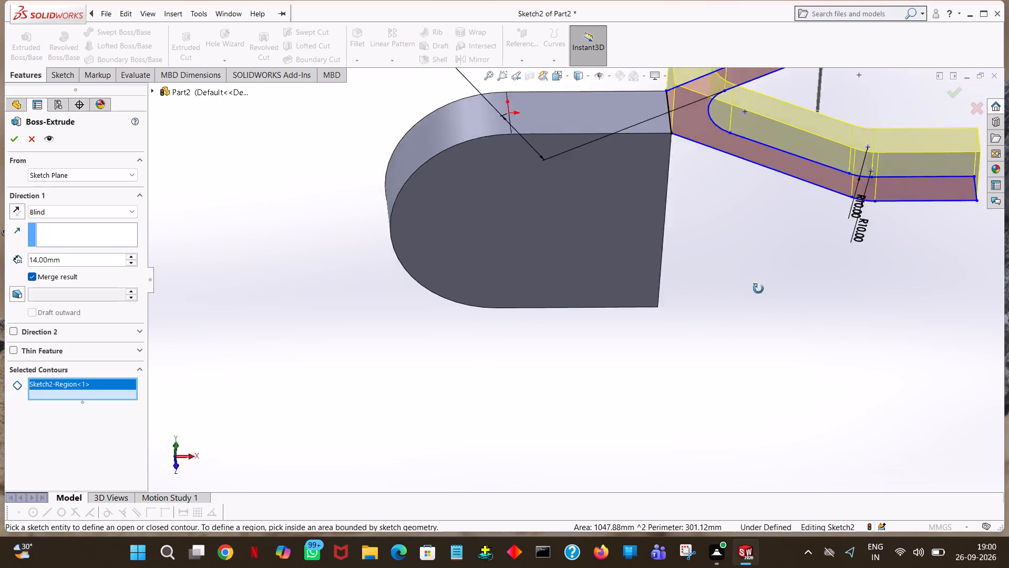
{"action": "middle_click_drag", "start_coordinate": [758, 289], "coordinate": [745, 362]}
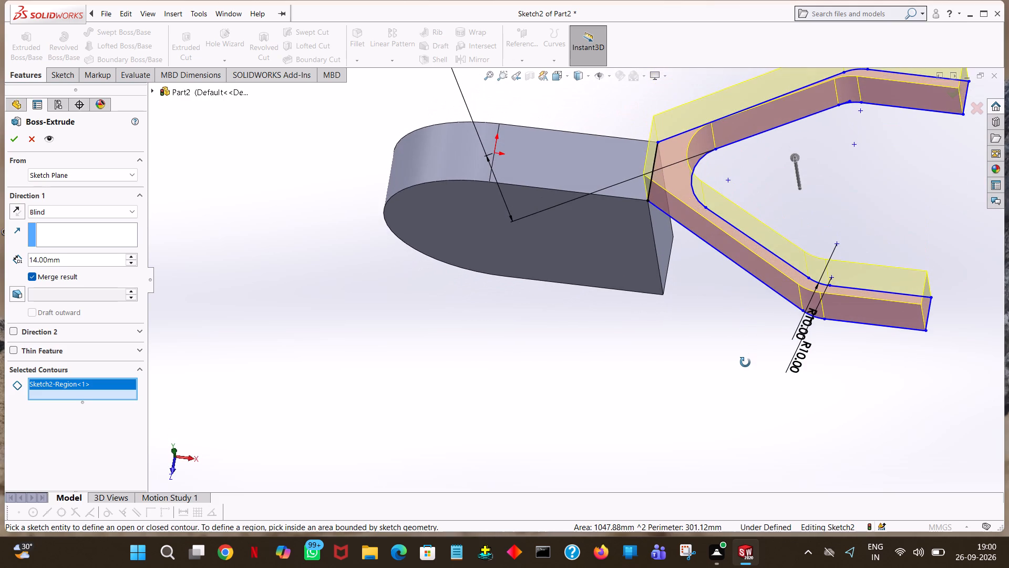
{"action": "middle_click_drag", "start_coordinate": [745, 362], "coordinate": [750, 381]}
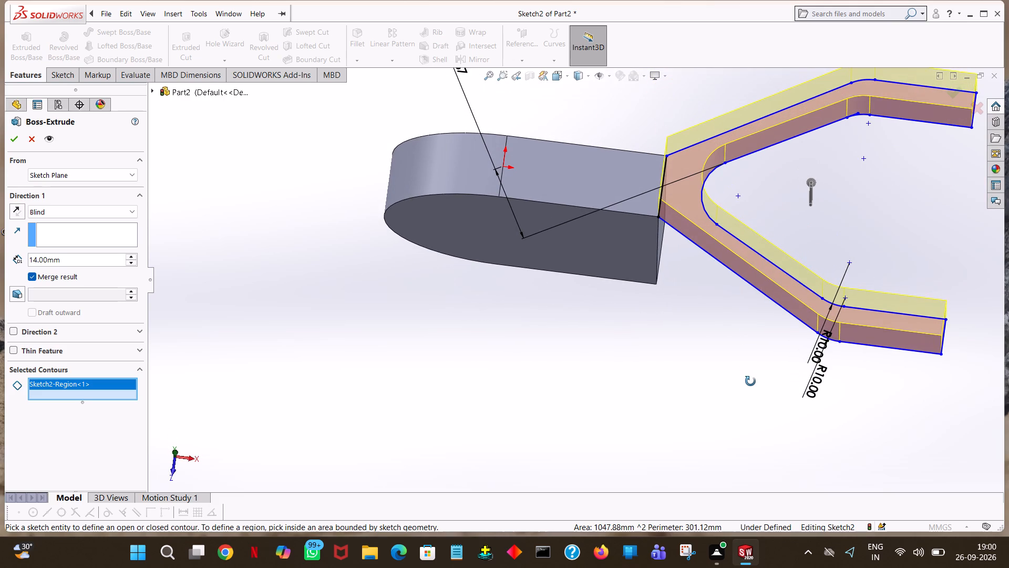
{"action": "middle_click_drag", "start_coordinate": [750, 381], "coordinate": [766, 504]}
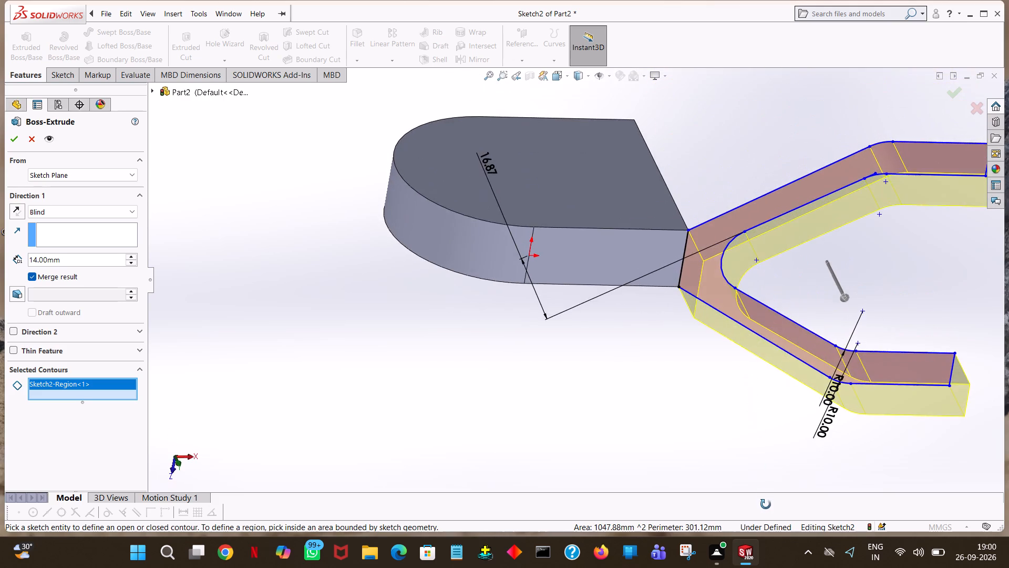
{"action": "middle_click_drag", "start_coordinate": [766, 504], "coordinate": [768, 567]}
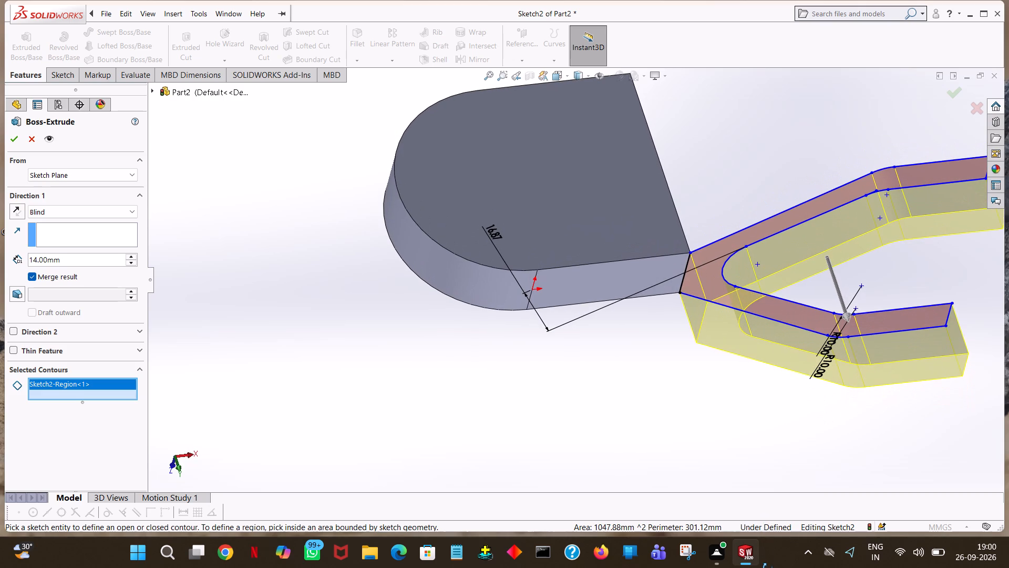
{"action": "middle_click_drag", "start_coordinate": [768, 567], "coordinate": [768, 475]}
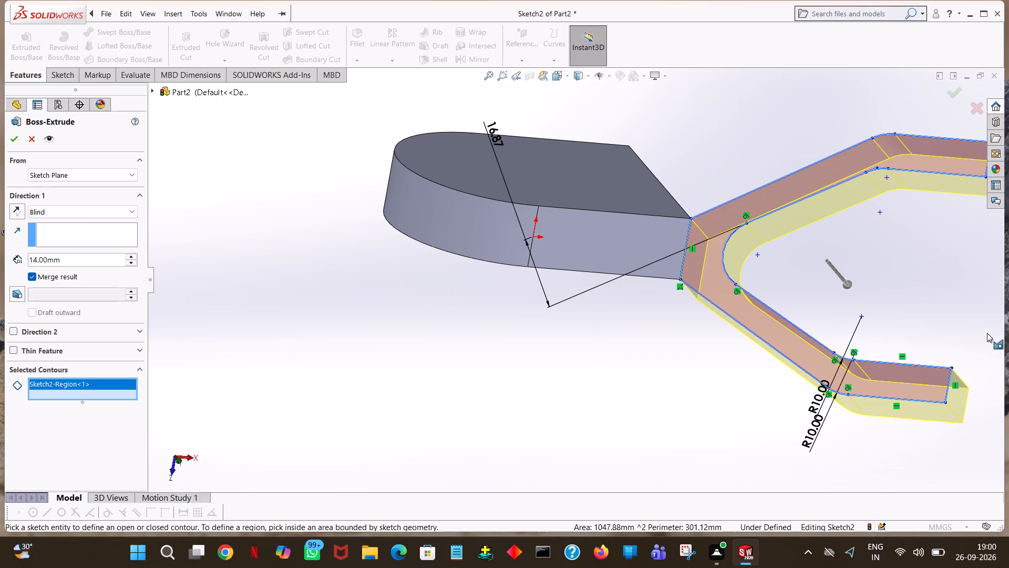
{"action": "middle_click_drag", "start_coordinate": [910, 291], "coordinate": [885, 161]}
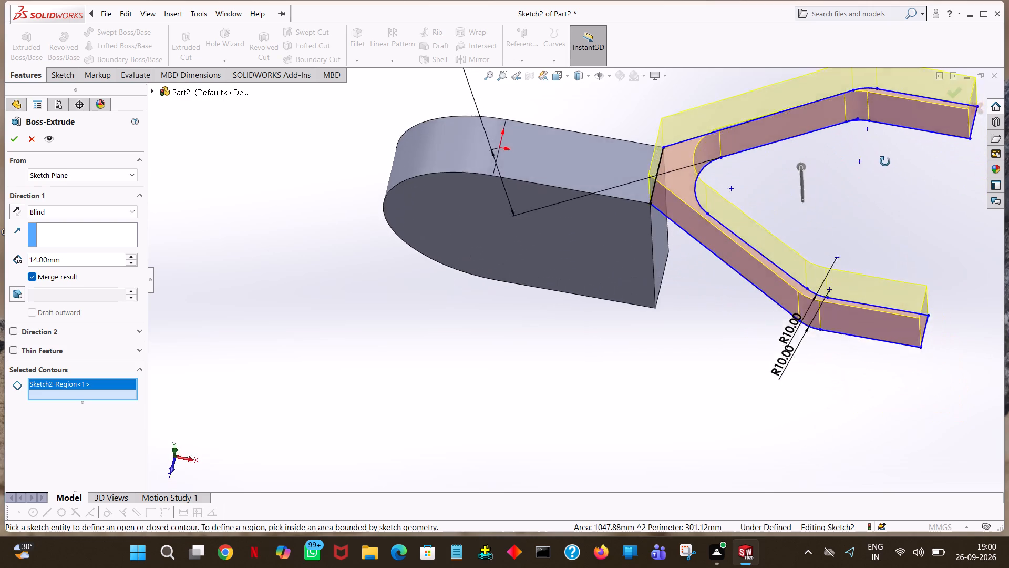
{"action": "middle_click_drag", "start_coordinate": [885, 161], "coordinate": [840, 0]}
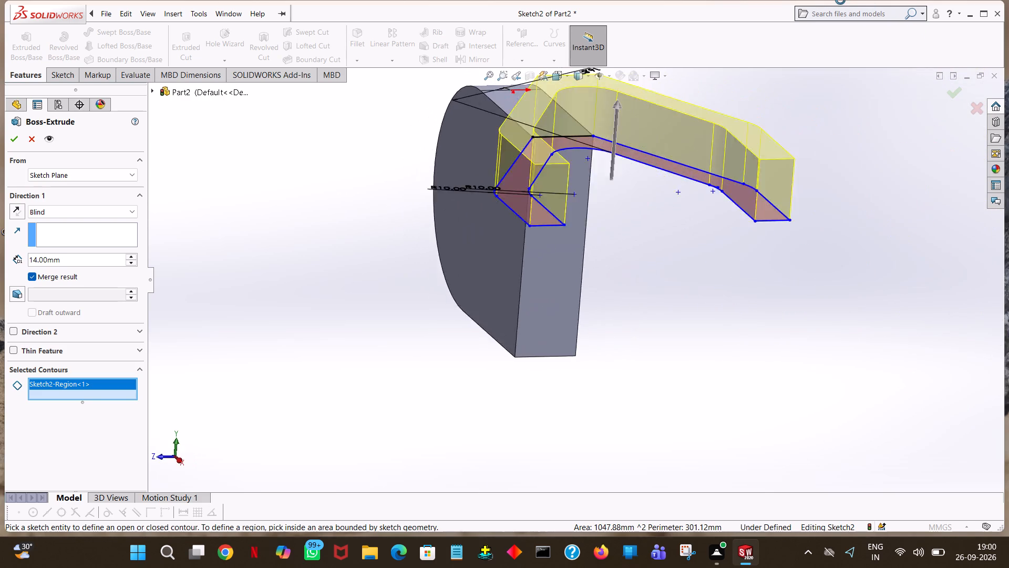
{"action": "middle_click_drag", "start_coordinate": [840, 0], "coordinate": [909, 12]}
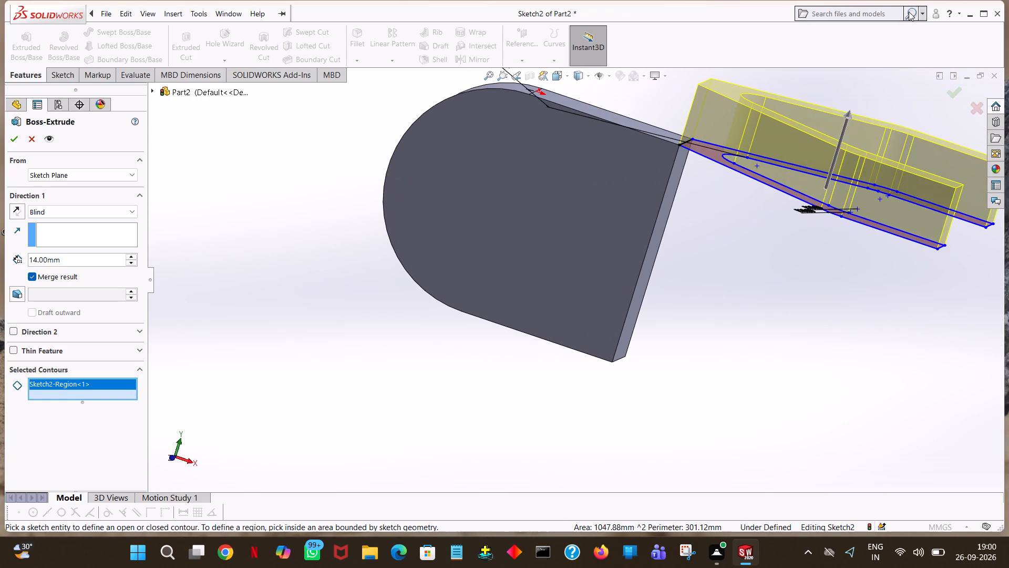
{"action": "middle_click_drag", "start_coordinate": [694, 200], "coordinate": [640, 169]}
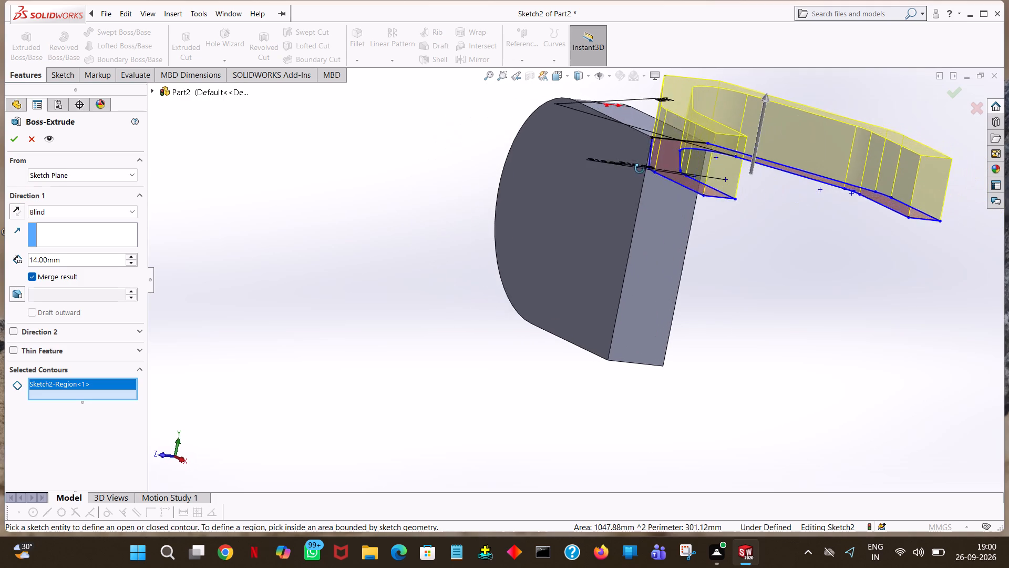
{"action": "middle_click_drag", "start_coordinate": [640, 169], "coordinate": [627, 199]}
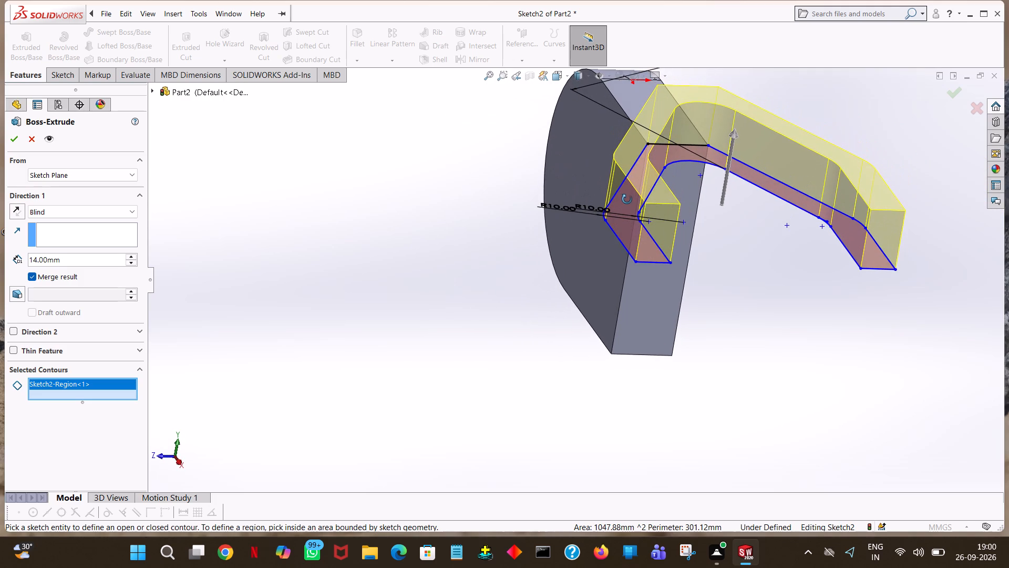
{"action": "middle_click_drag", "start_coordinate": [627, 199], "coordinate": [630, 203]}
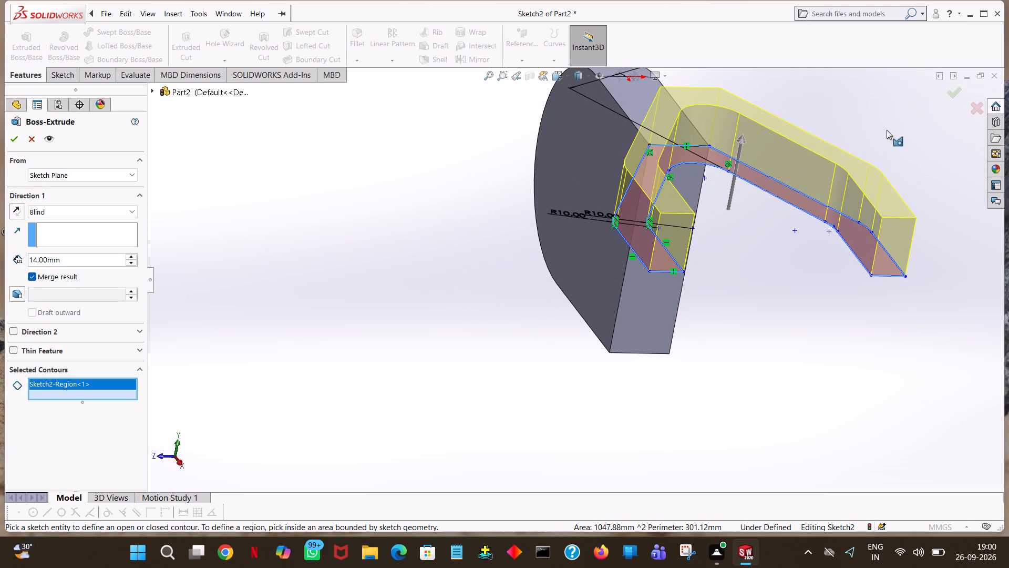
{"action": "middle_click_drag", "start_coordinate": [836, 113], "coordinate": [758, 113]}
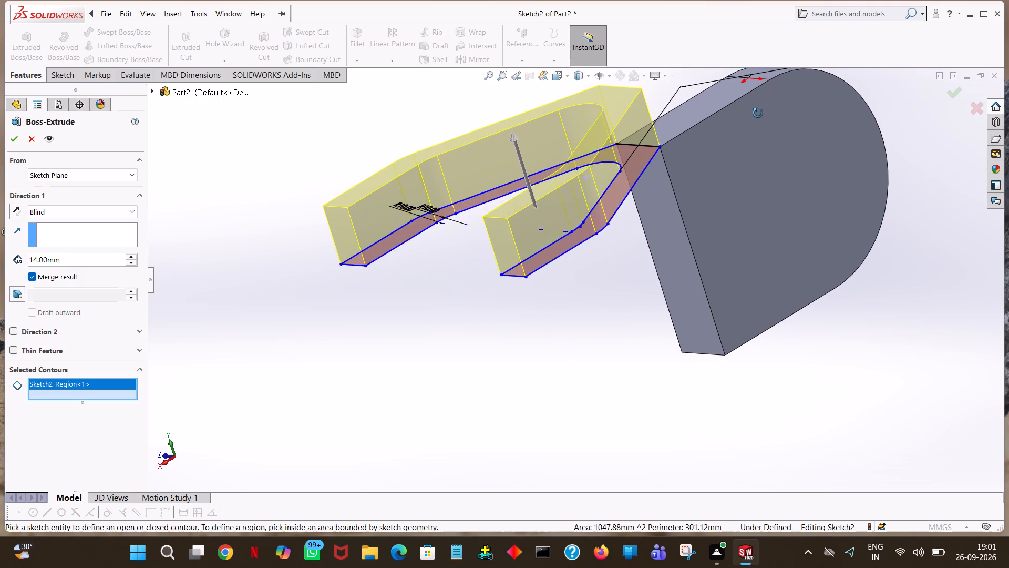
{"action": "middle_click_drag", "start_coordinate": [758, 113], "coordinate": [755, 112]}
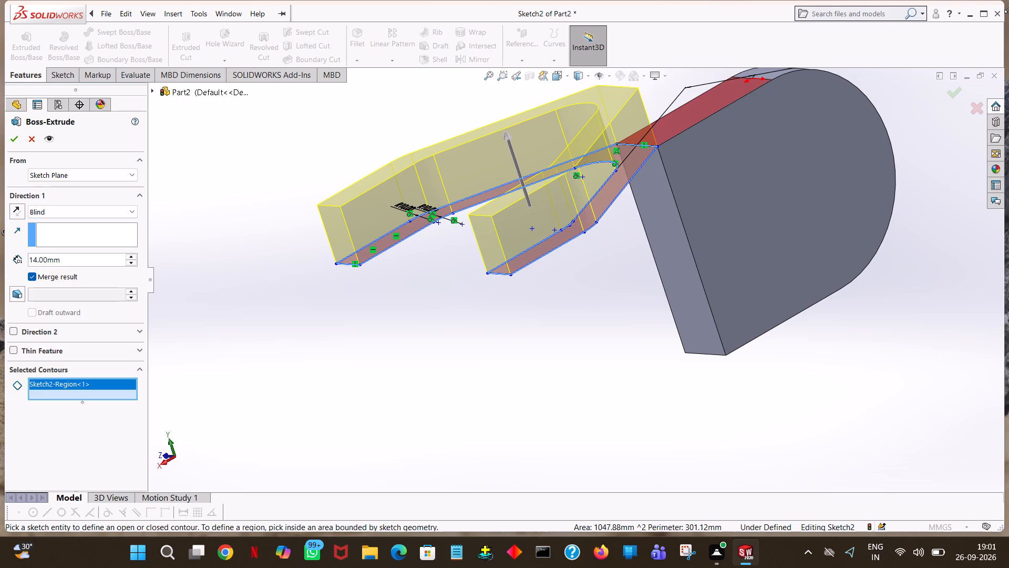
Reverse the extrusion direction and extrude the forked arm to a blind depth of 60 mm, merged with the rounded base.
{"action": "left_click", "coordinate": [18, 213]}
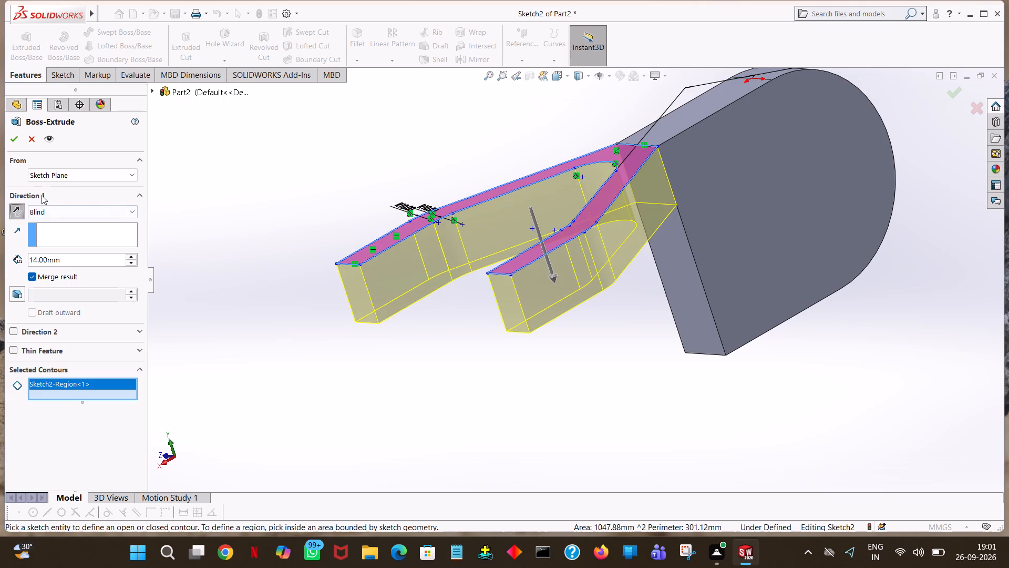
{"action": "triple_click", "coordinate": [131, 257]}
{"action": "left_click", "coordinate": [131, 257]}
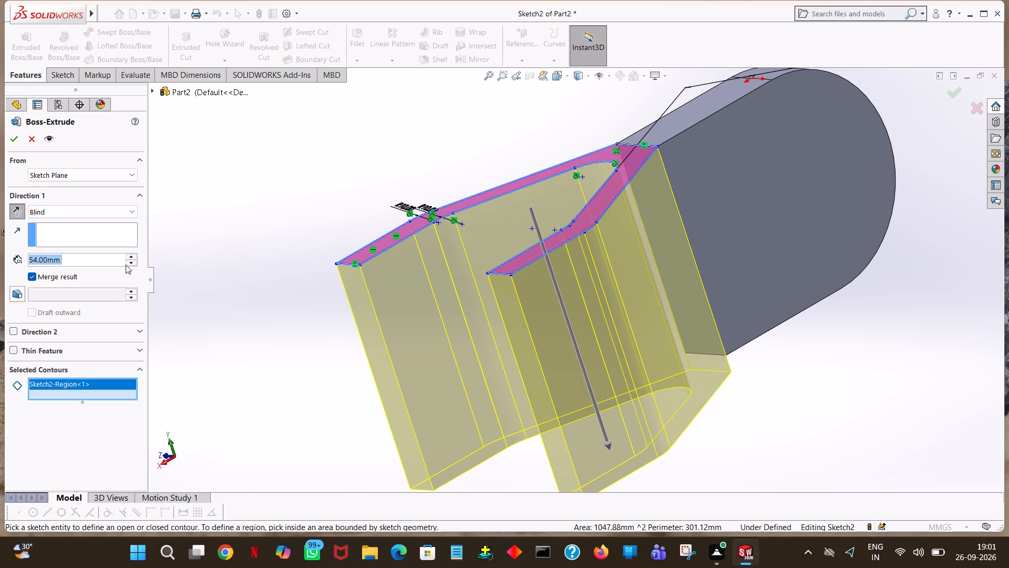
{"action": "left_click", "coordinate": [131, 260]}
{"action": "middle_click_drag", "start_coordinate": [229, 211], "coordinate": [231, 219]}
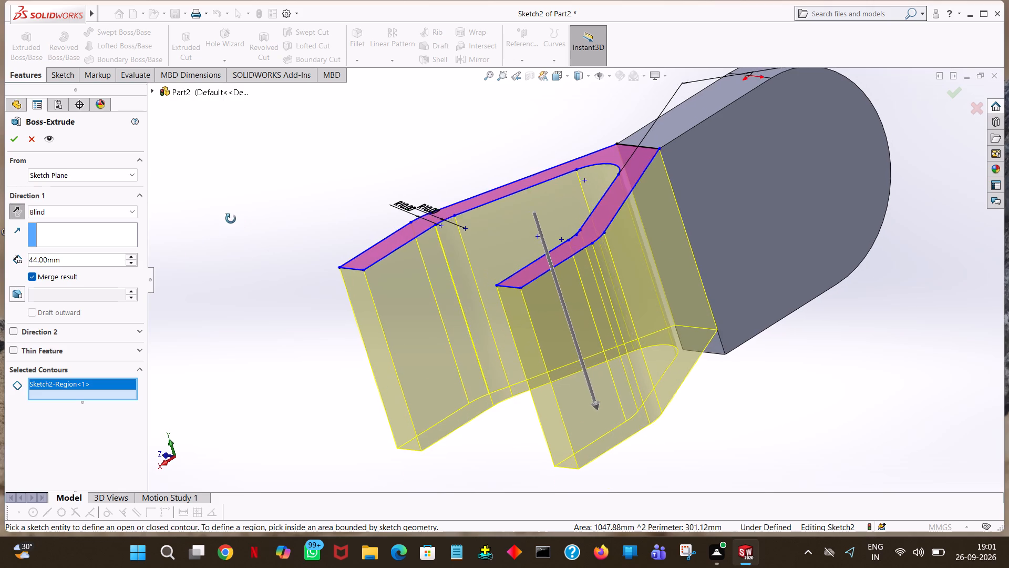
{"action": "middle_click_drag", "start_coordinate": [231, 219], "coordinate": [258, 214]}
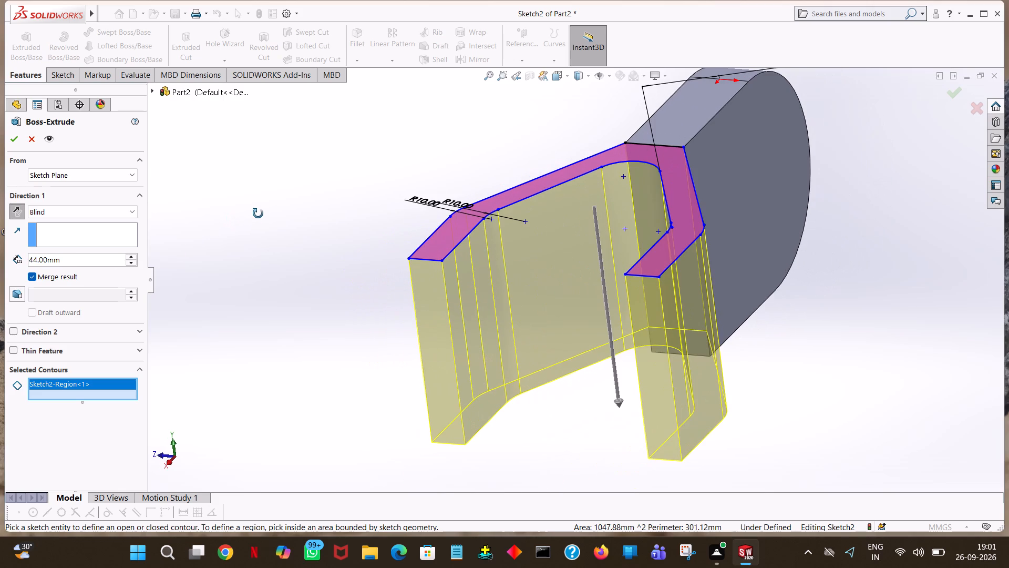
{"action": "middle_click_drag", "start_coordinate": [258, 214], "coordinate": [249, 204]}
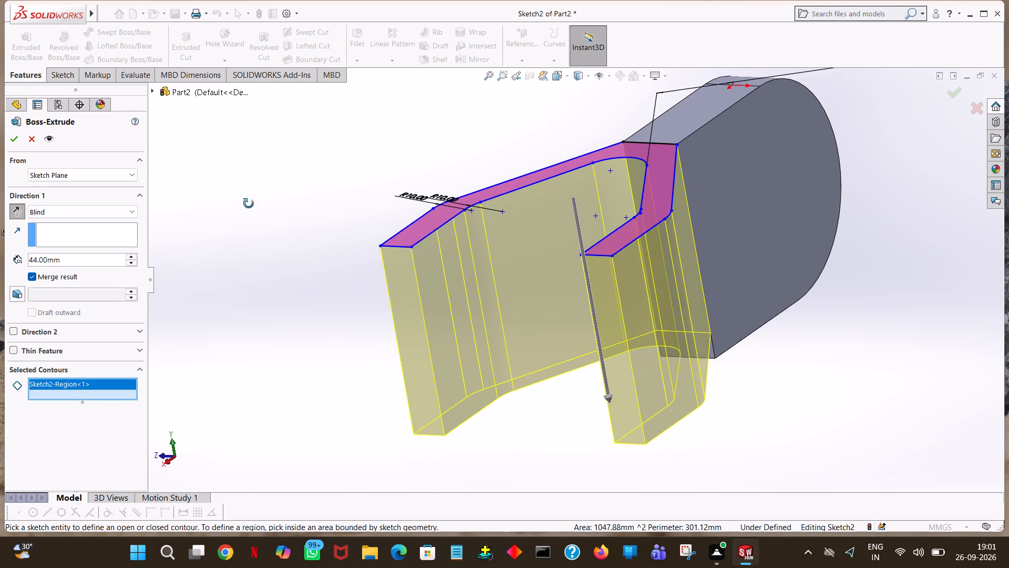
{"action": "middle_click_drag", "start_coordinate": [249, 204], "coordinate": [248, 202]}
{"action": "double_click", "coordinate": [105, 257]}
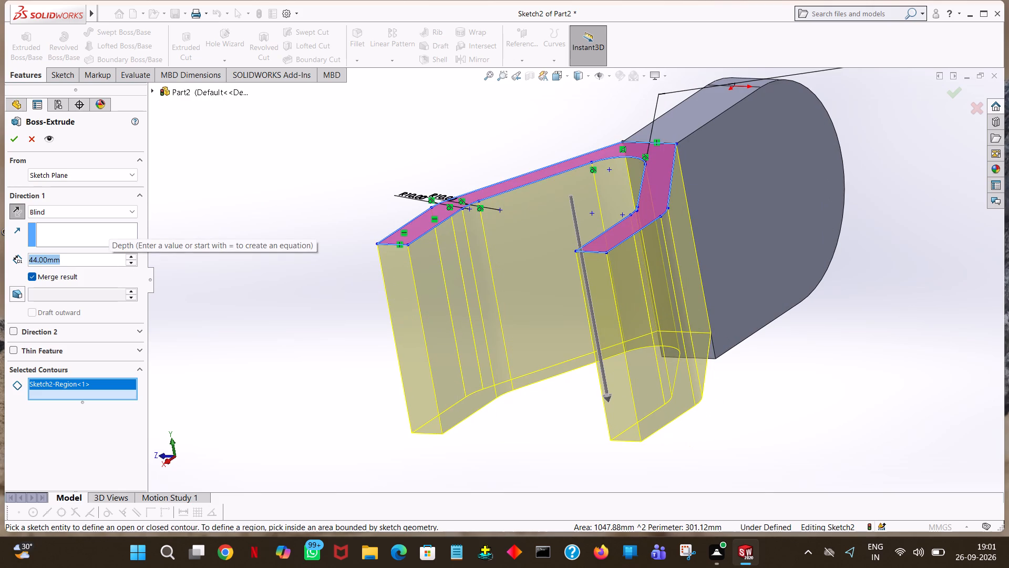
{"action": "type", "text": "60"}
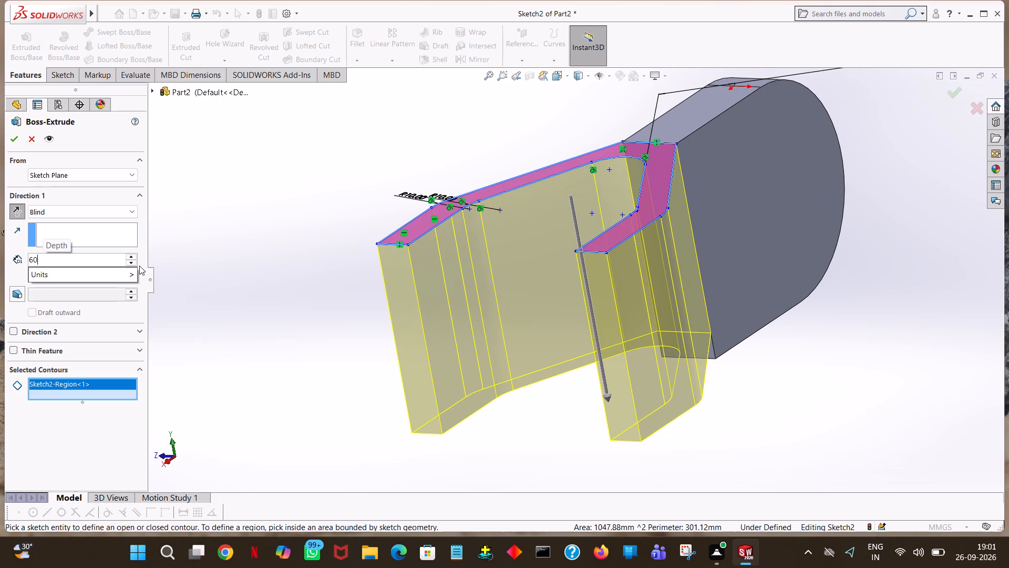
{"action": "left_click", "coordinate": [262, 201]}
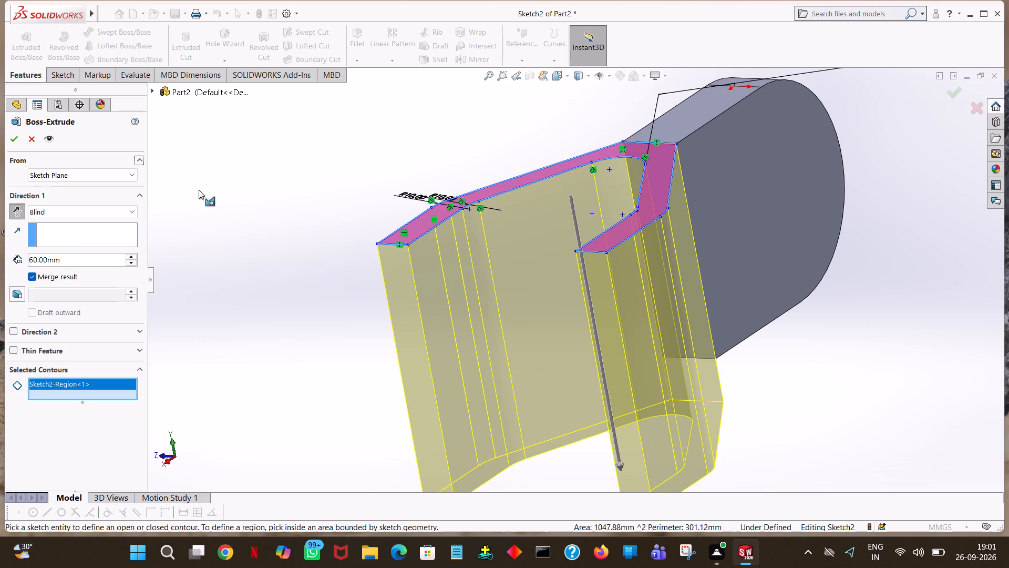
{"action": "middle_click_drag", "start_coordinate": [890, 363], "coordinate": [831, 351]}
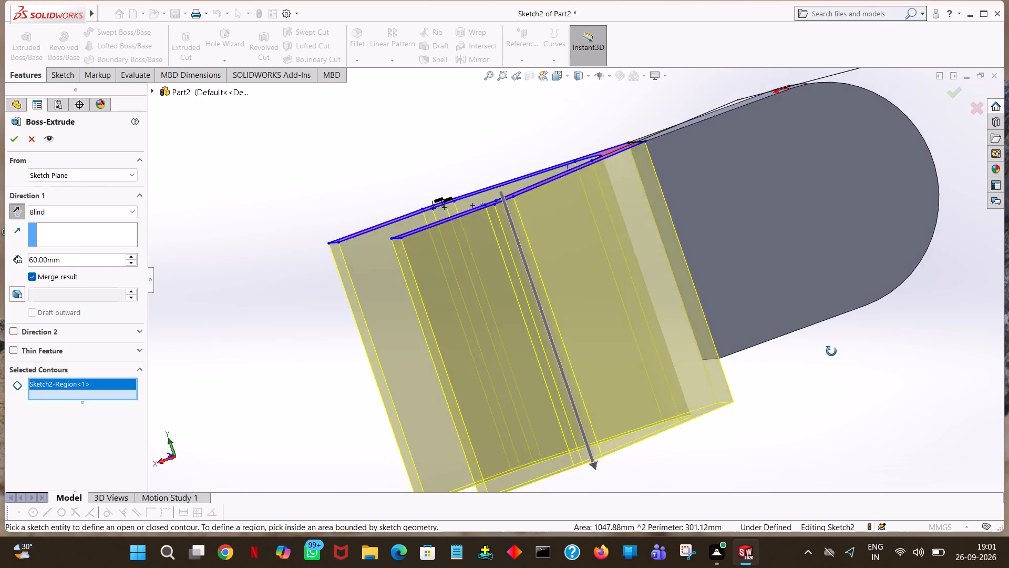
{"action": "middle_click_drag", "start_coordinate": [831, 351], "coordinate": [847, 480]}
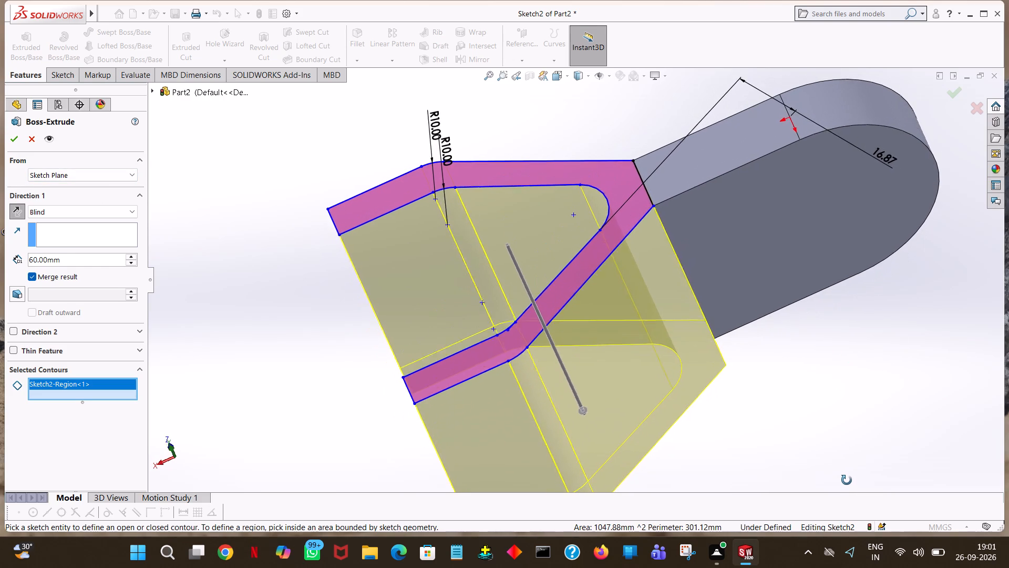
{"action": "middle_click_drag", "start_coordinate": [847, 480], "coordinate": [846, 480]}
{"action": "left_click", "coordinate": [12, 141]}
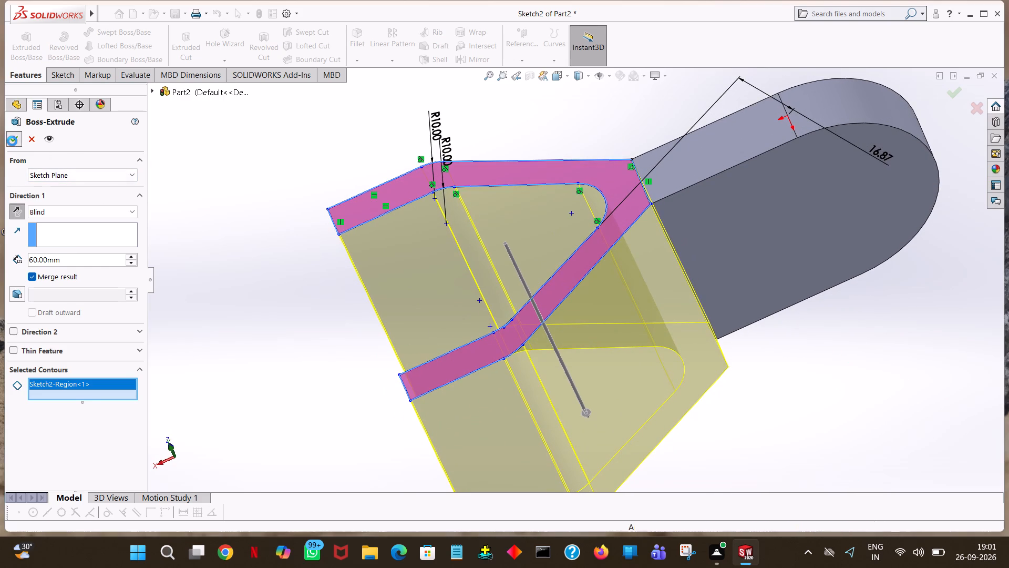
{"action": "left_click", "coordinate": [517, 123]}
Examine the extruded fork and rounded base from several angles, checking how their heights and side faces meet at the joint.
{"action": "middle_click_drag", "start_coordinate": [545, 115], "coordinate": [562, 181]}
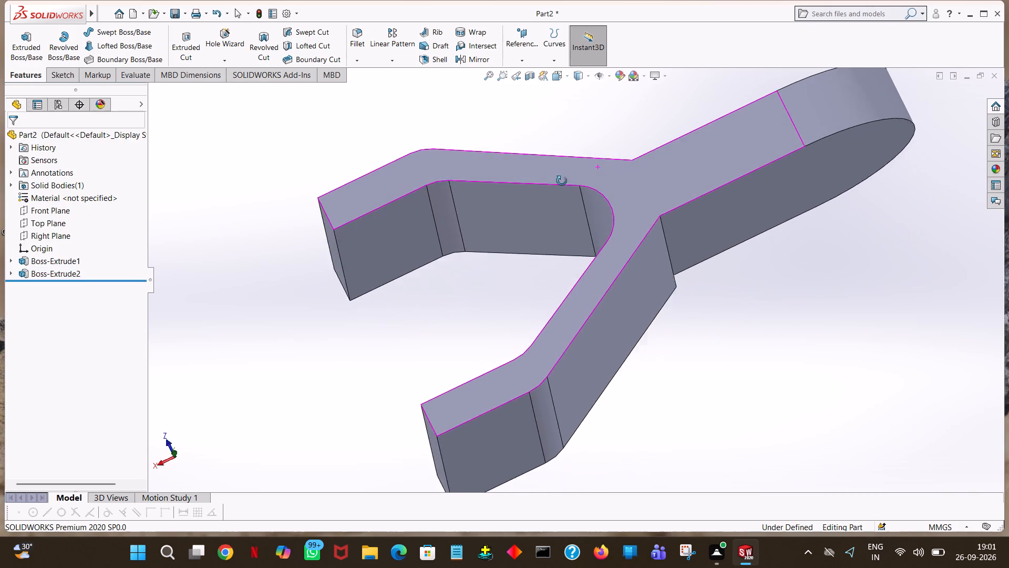
{"action": "middle_click_drag", "start_coordinate": [562, 181], "coordinate": [563, 76]}
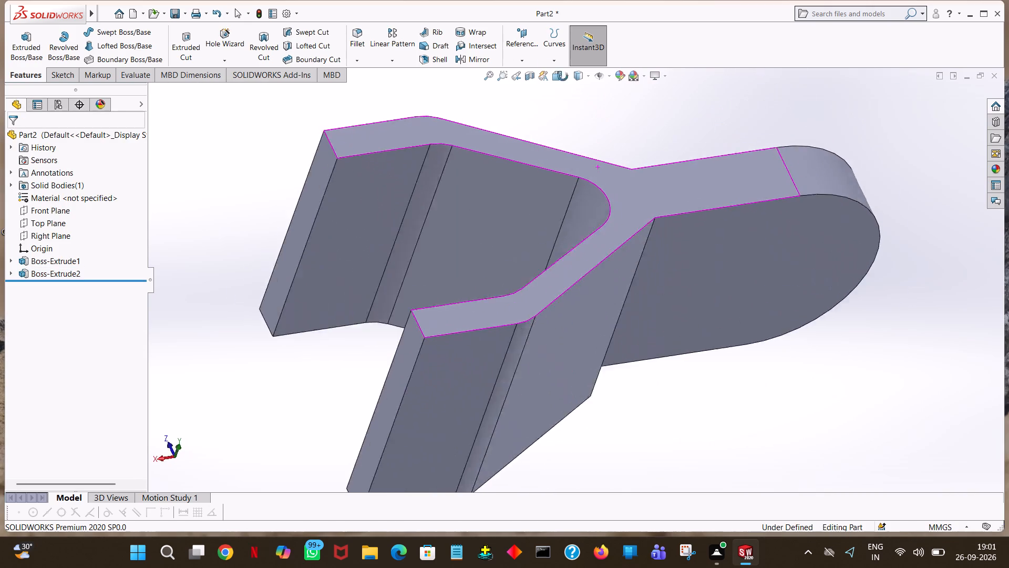
{"action": "middle_click_drag", "start_coordinate": [563, 76], "coordinate": [479, 55]}
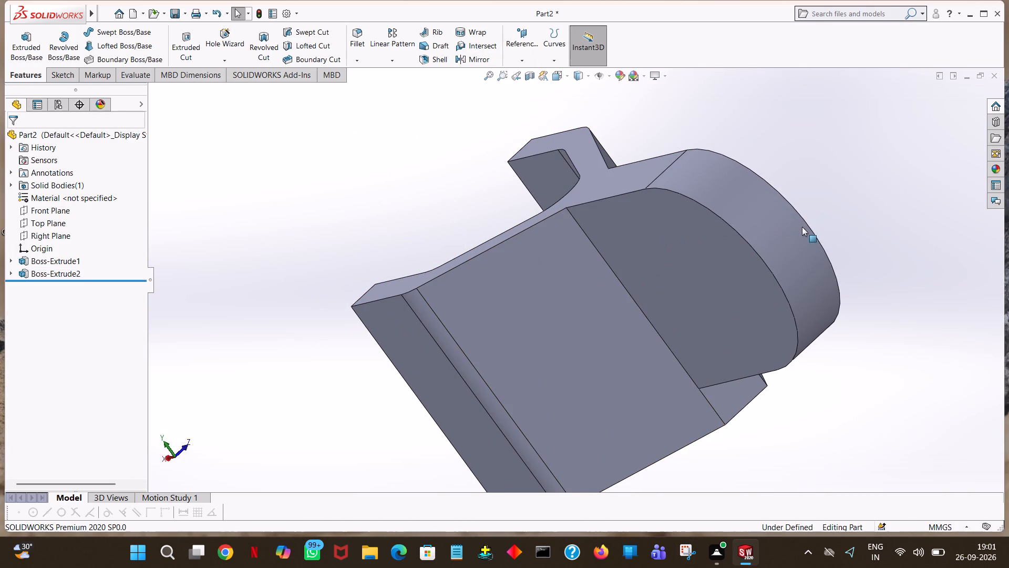
{"action": "middle_click", "coordinate": [821, 259]}
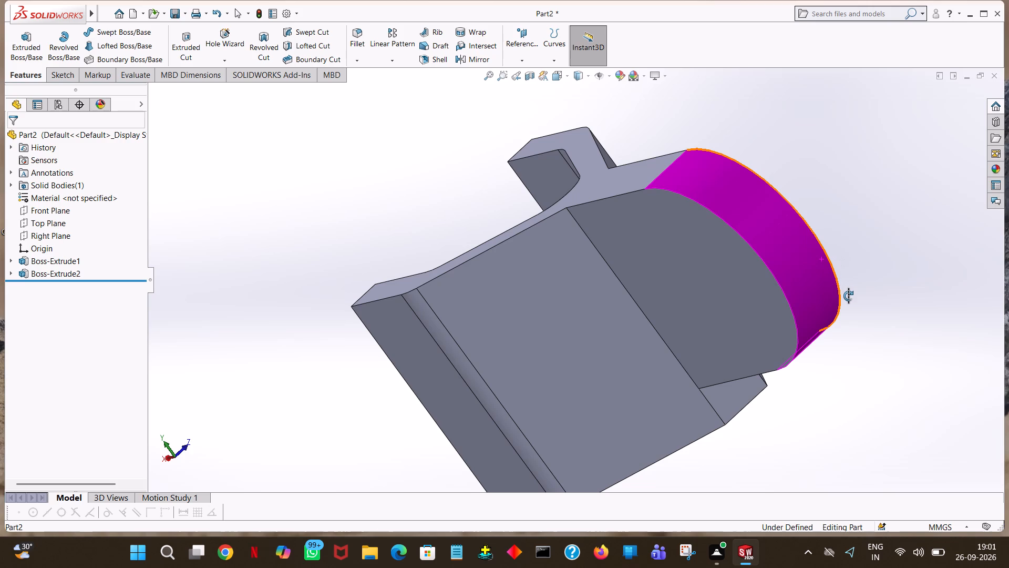
{"action": "middle_click_drag", "start_coordinate": [848, 296], "coordinate": [735, 196]}
{"action": "middle_click_drag", "start_coordinate": [736, 187], "coordinate": [702, 17]}
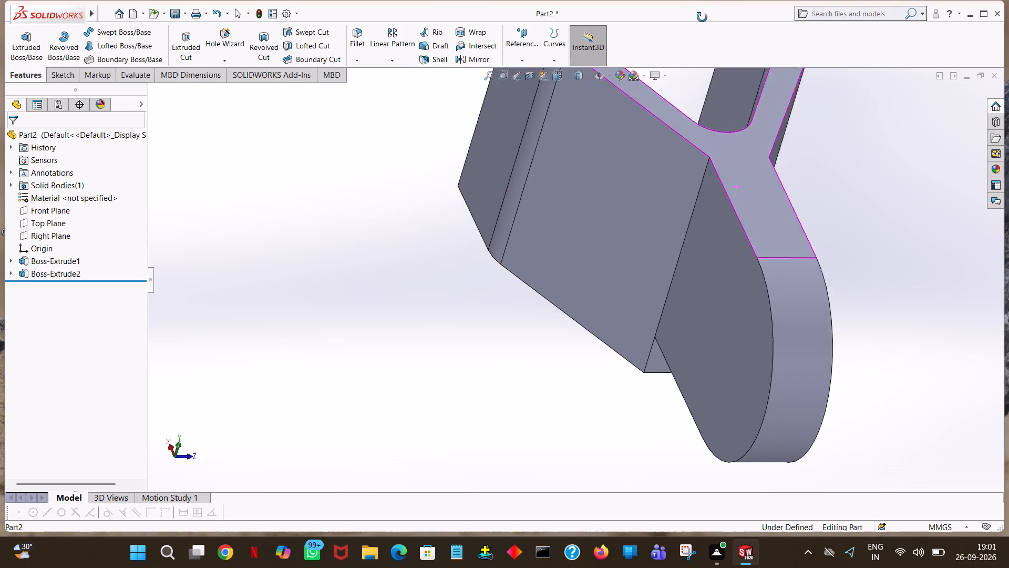
{"action": "middle_click_drag", "start_coordinate": [702, 17], "coordinate": [688, 0]}
{"action": "left_click", "coordinate": [490, 279]}
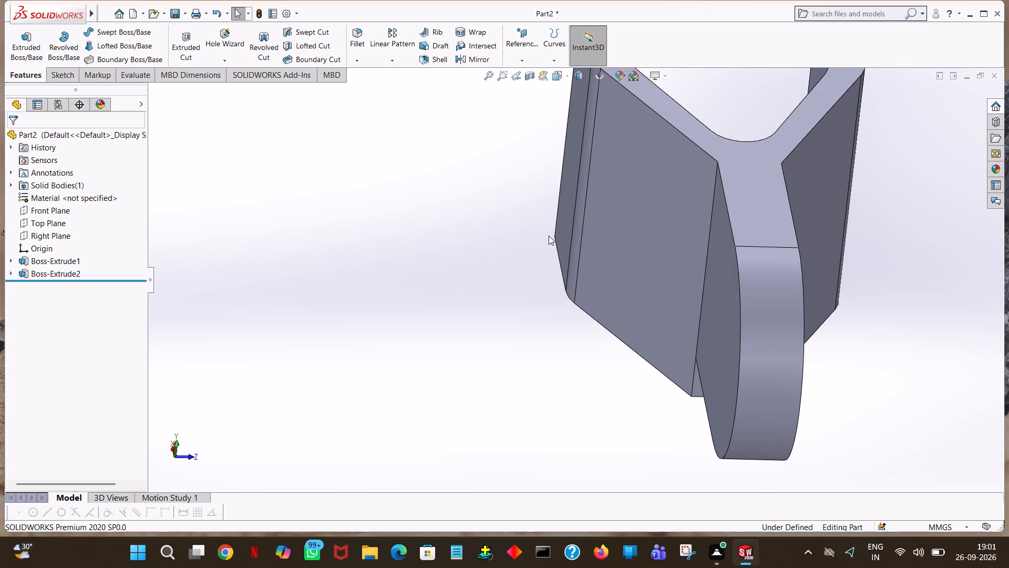
{"action": "scroll", "coordinate": [494, 265], "scroll_direction": "down", "scroll_amount": 5, "text": "ctrl"}
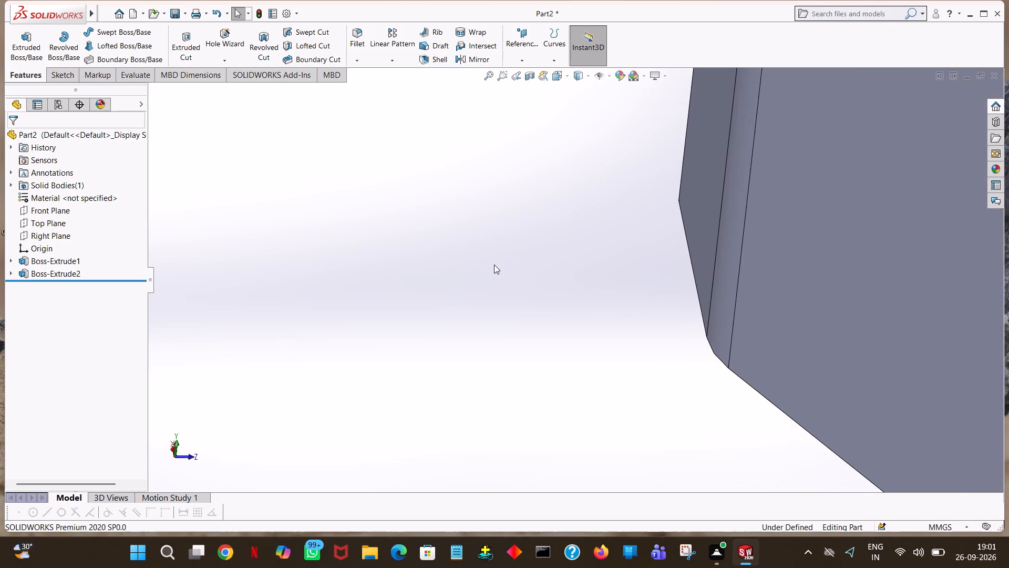
{"action": "scroll", "coordinate": [494, 265], "scroll_direction": "up", "scroll_amount": 9, "text": "ctrl"}
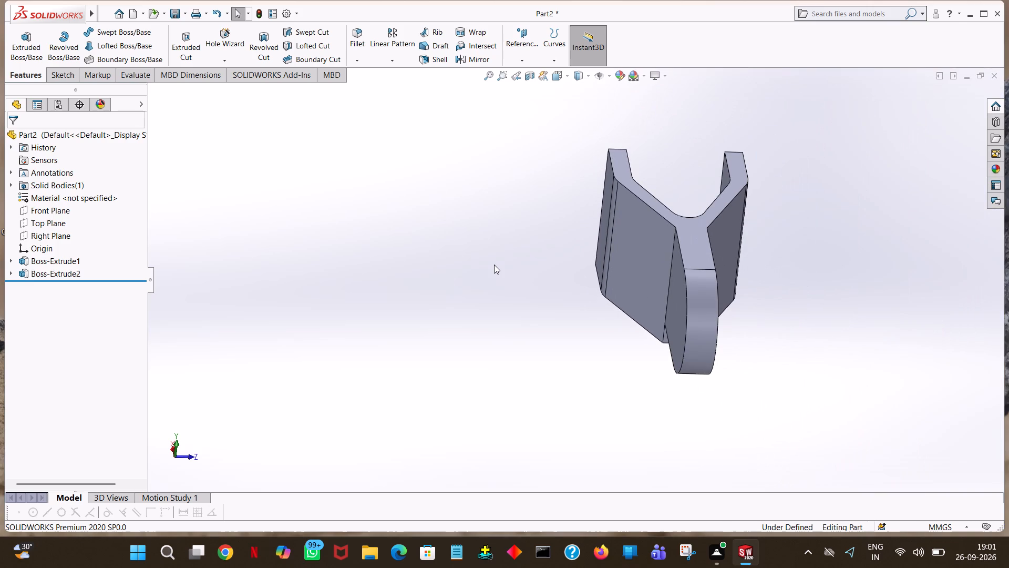
{"action": "middle_click_drag", "start_coordinate": [781, 246], "coordinate": [704, 231]}
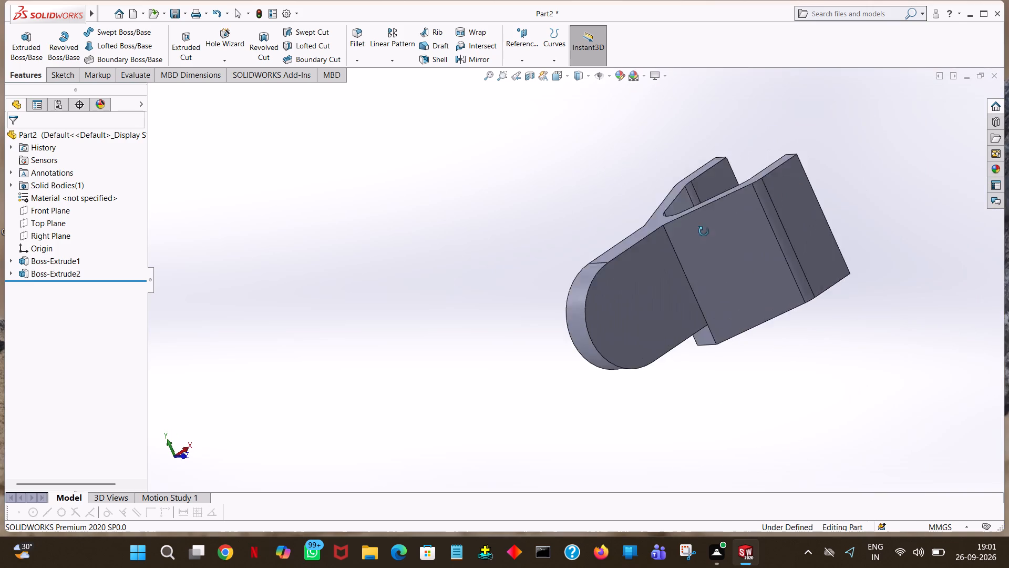
{"action": "middle_click_drag", "start_coordinate": [704, 231], "coordinate": [686, 268]}
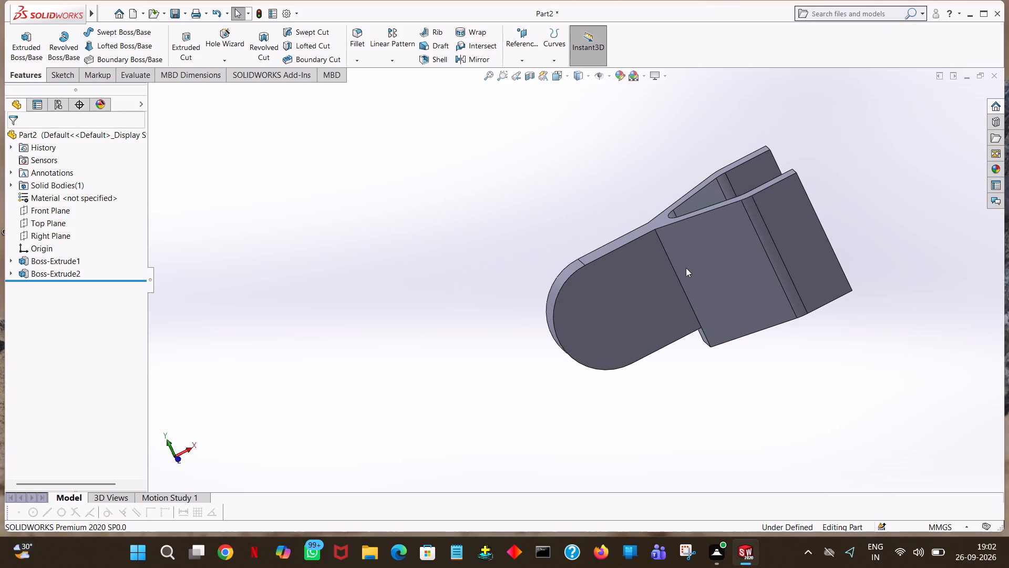
{"action": "middle_click_drag", "start_coordinate": [877, 164], "coordinate": [891, 388]}
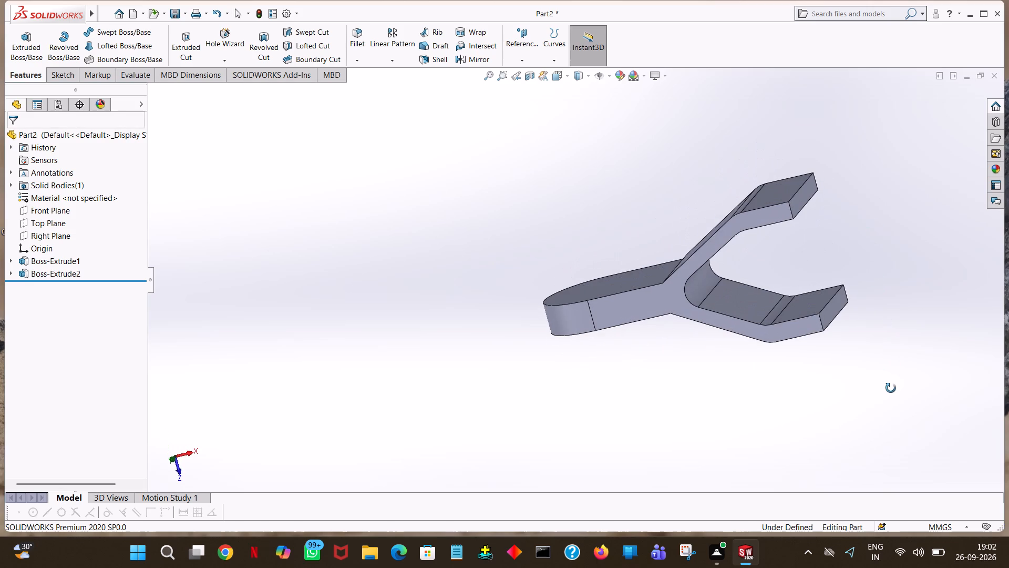
{"action": "middle_click_drag", "start_coordinate": [891, 388], "coordinate": [926, 341]}
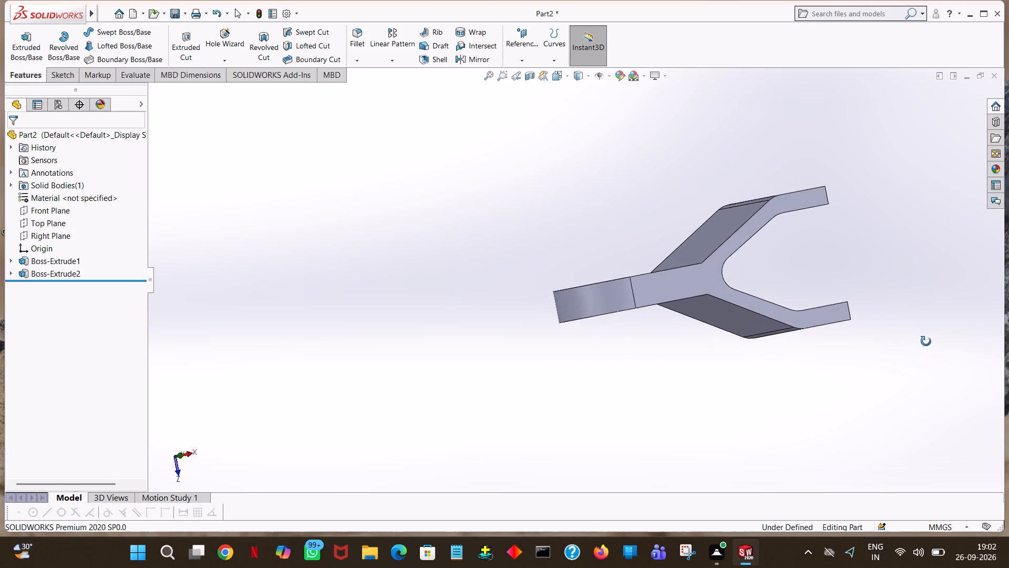
{"action": "middle_click_drag", "start_coordinate": [926, 341], "coordinate": [1008, 386]}
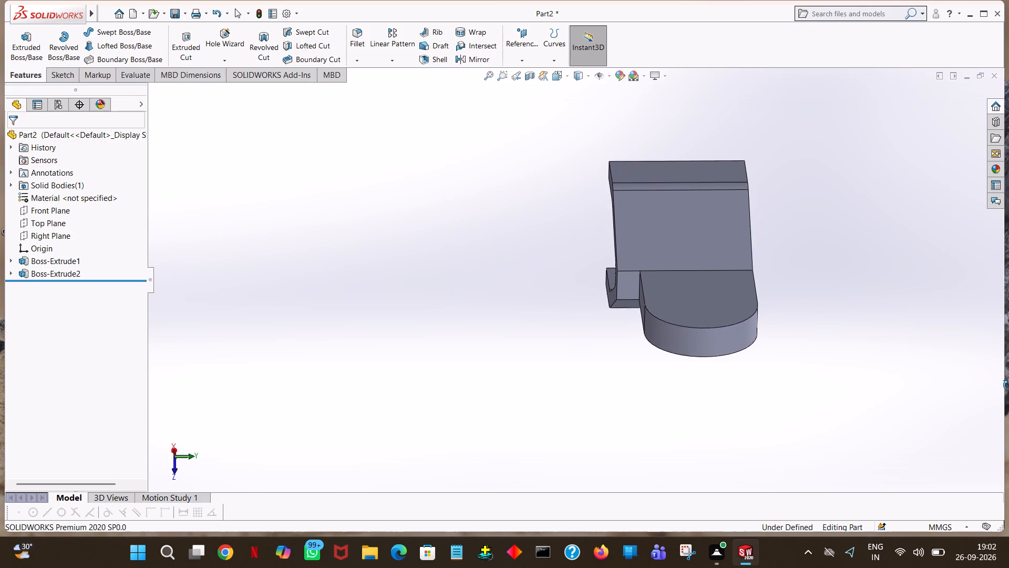
{"action": "middle_click_drag", "start_coordinate": [1008, 386], "coordinate": [1008, 386]}
{"action": "middle_click", "coordinate": [1008, 386]}
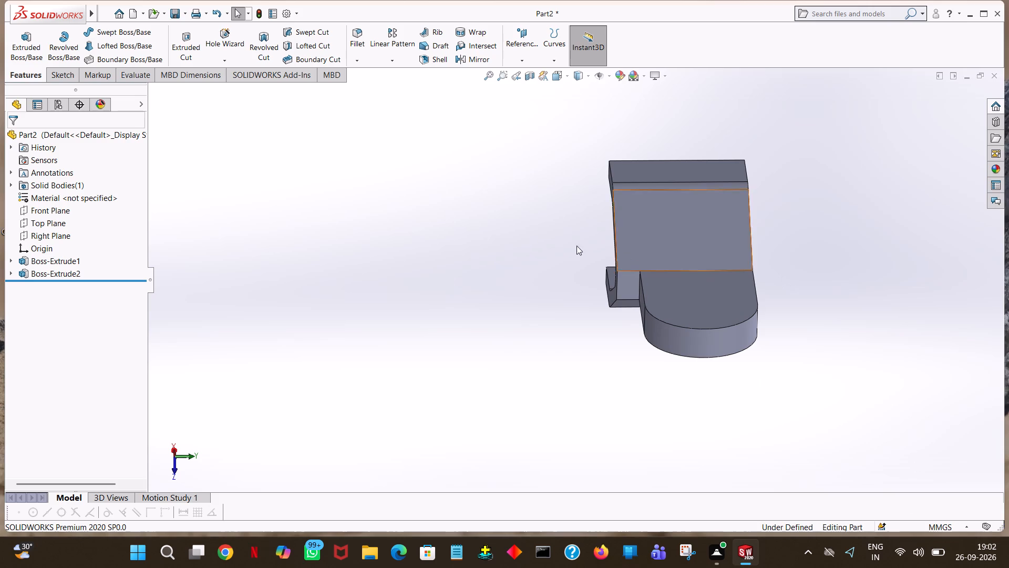
{"action": "middle_click_drag", "start_coordinate": [839, 318], "coordinate": [735, 148]}
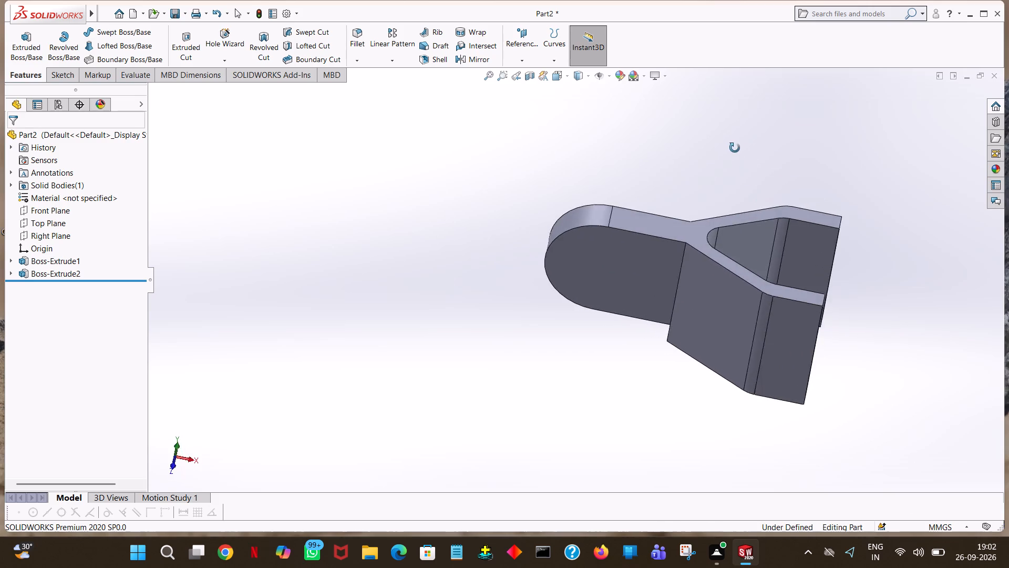
{"action": "middle_click_drag", "start_coordinate": [735, 148], "coordinate": [854, 289]}
Undo the 60 mm forked arm extrusion and return to its open profile sketch.
{"action": "left_click", "coordinate": [217, 10]}
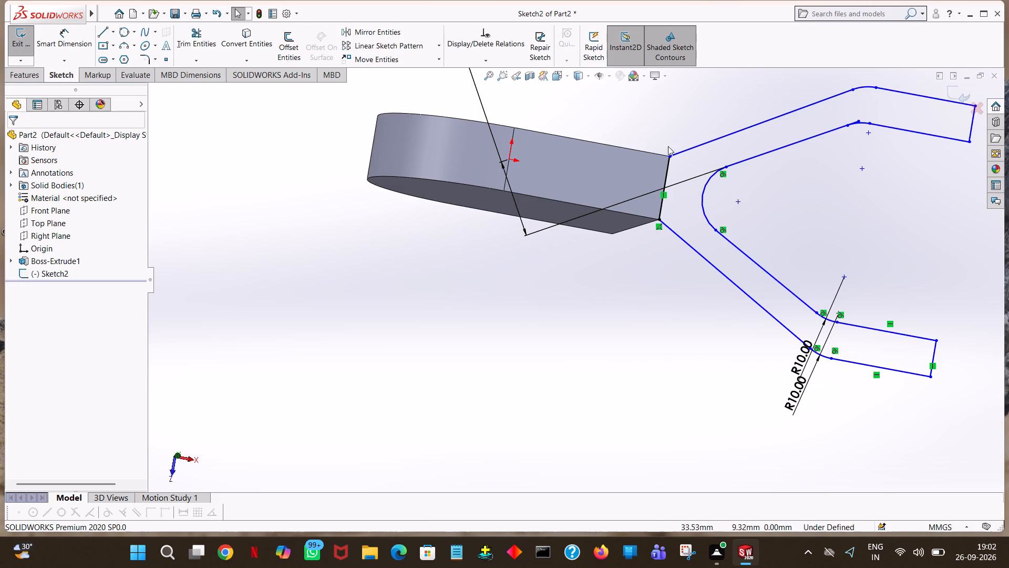
Examine the fork sketch's position and orientation relative to the rounded base's upper edge and flat end face.
{"action": "middle_click_drag", "start_coordinate": [654, 115], "coordinate": [679, 0]}
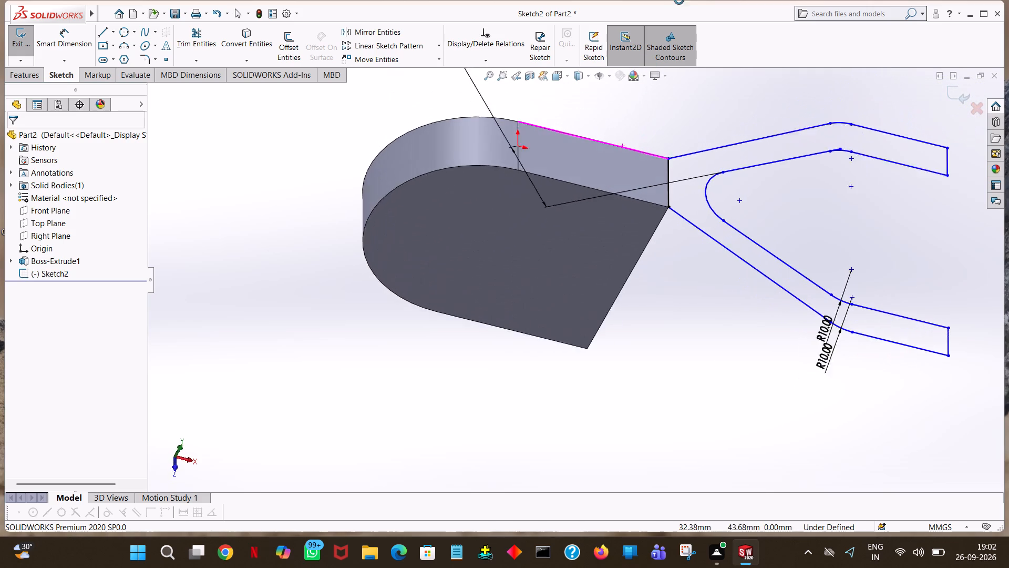
{"action": "middle_click_drag", "start_coordinate": [679, 0], "coordinate": [681, 0]}
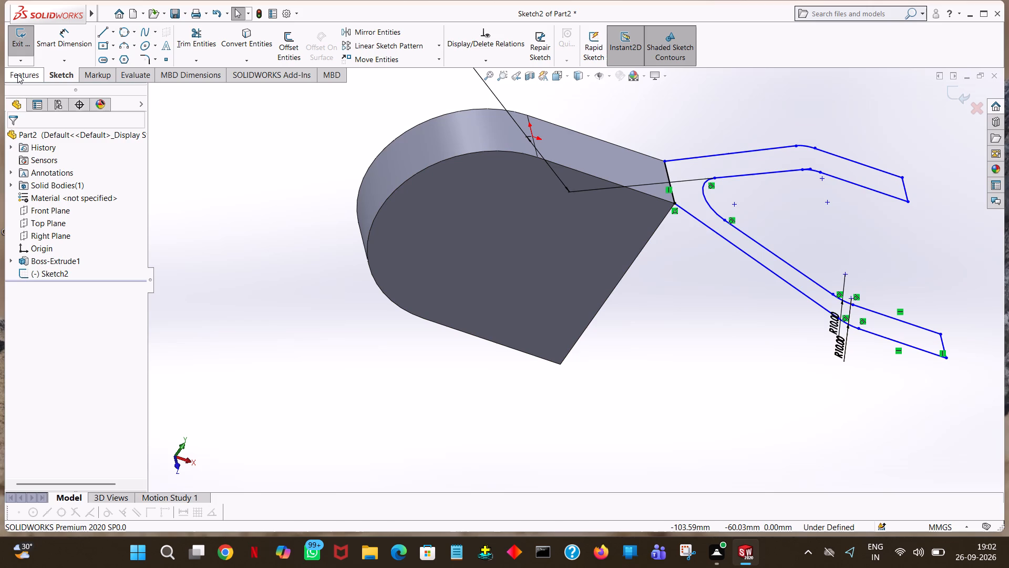
{"action": "left_click", "coordinate": [17, 74]}
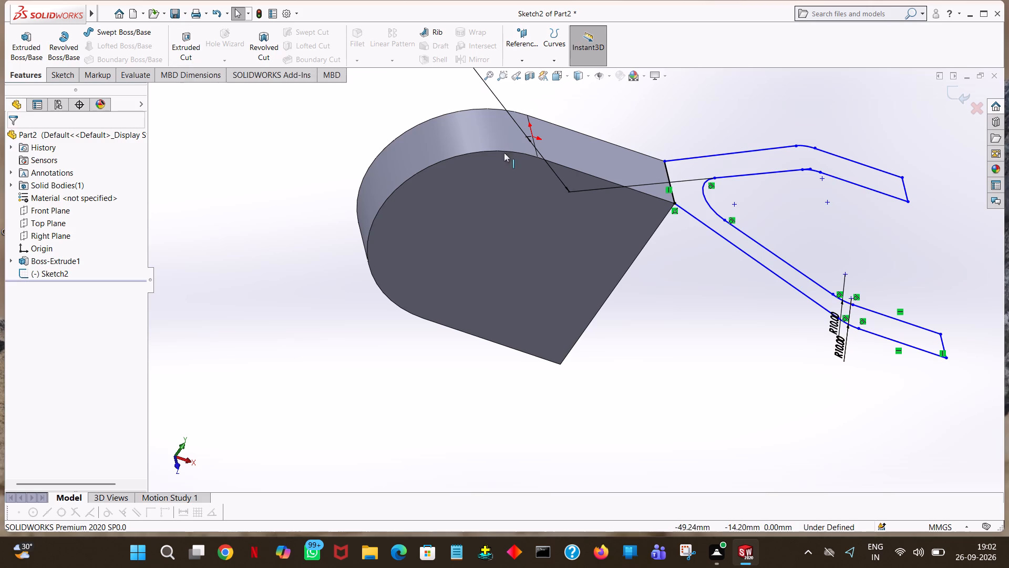
{"action": "middle_click_drag", "start_coordinate": [962, 246], "coordinate": [948, 222]}
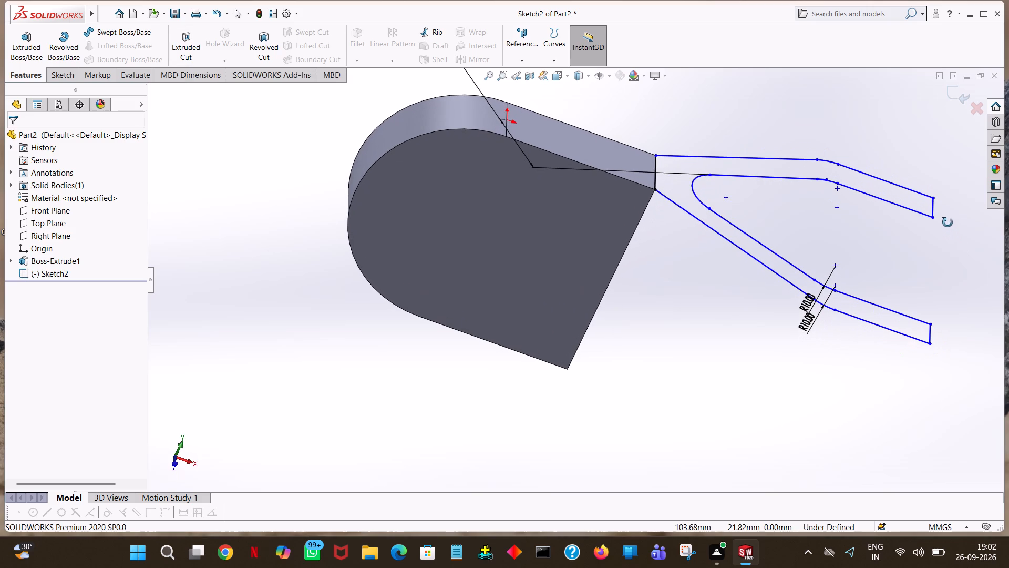
{"action": "middle_click_drag", "start_coordinate": [948, 222], "coordinate": [948, 222]}
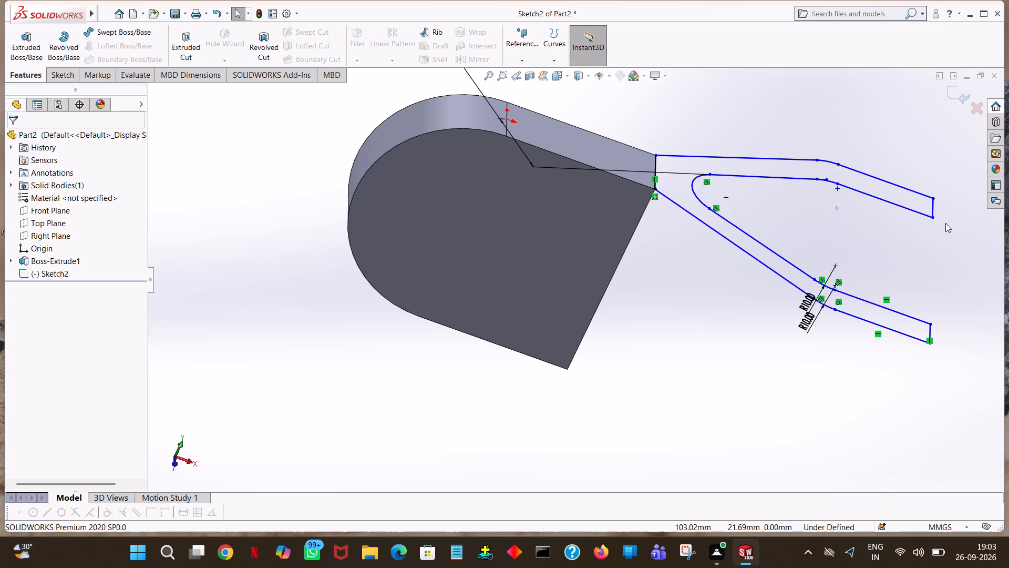
{"action": "middle_click_drag", "start_coordinate": [898, 260], "coordinate": [809, 160]}
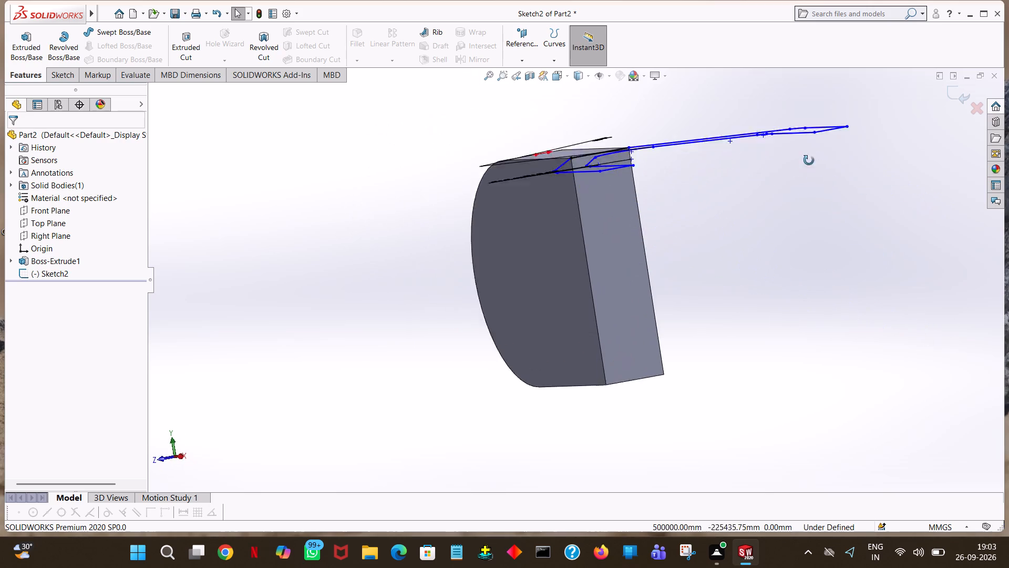
{"action": "middle_click_drag", "start_coordinate": [809, 160], "coordinate": [923, 120]}
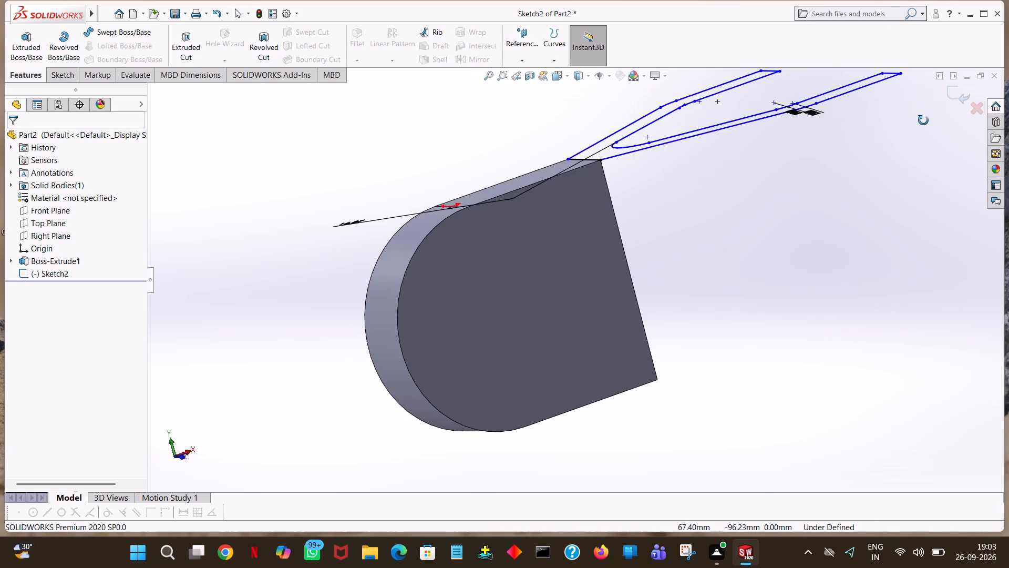
{"action": "middle_click_drag", "start_coordinate": [923, 120], "coordinate": [899, 145]}
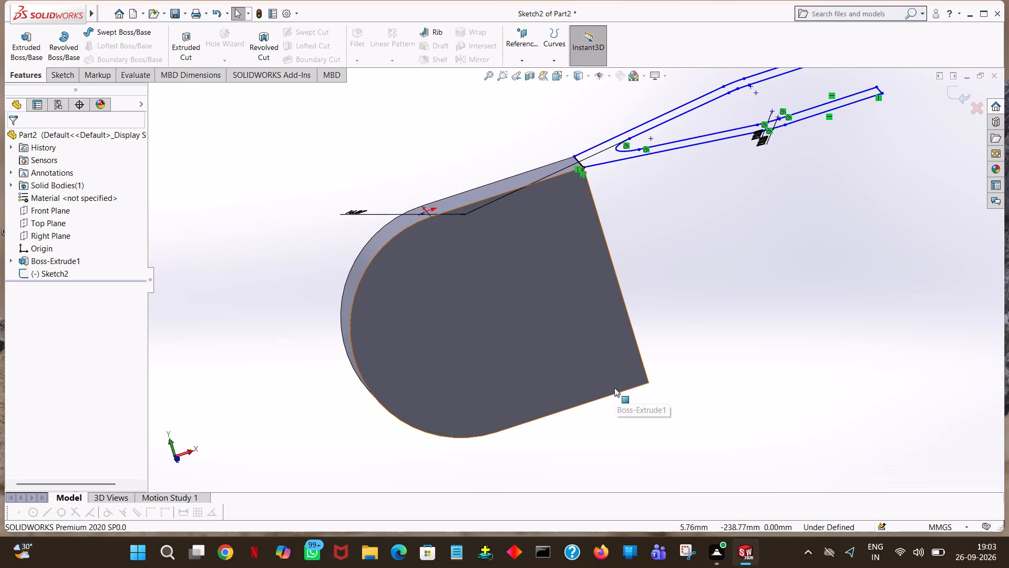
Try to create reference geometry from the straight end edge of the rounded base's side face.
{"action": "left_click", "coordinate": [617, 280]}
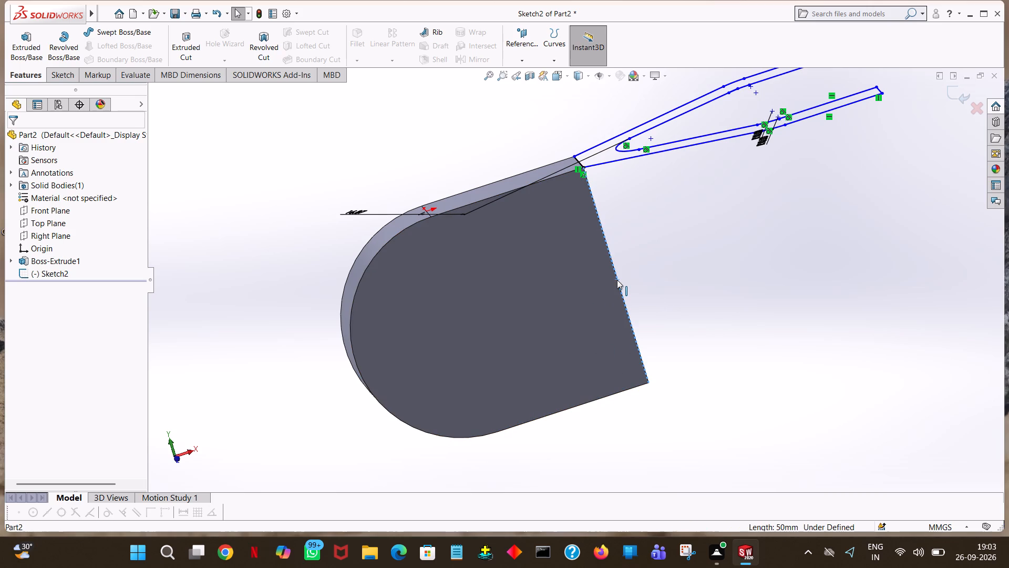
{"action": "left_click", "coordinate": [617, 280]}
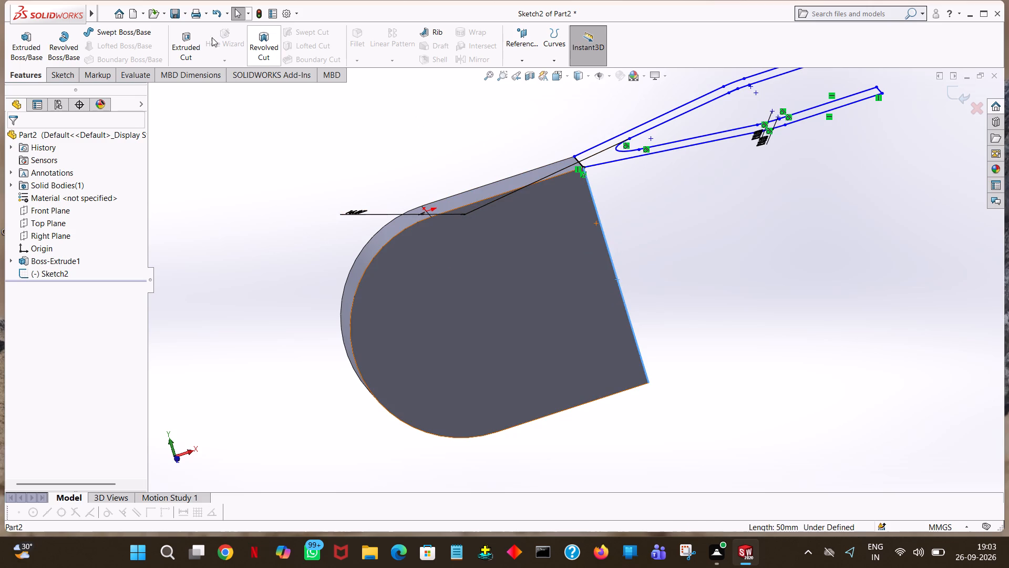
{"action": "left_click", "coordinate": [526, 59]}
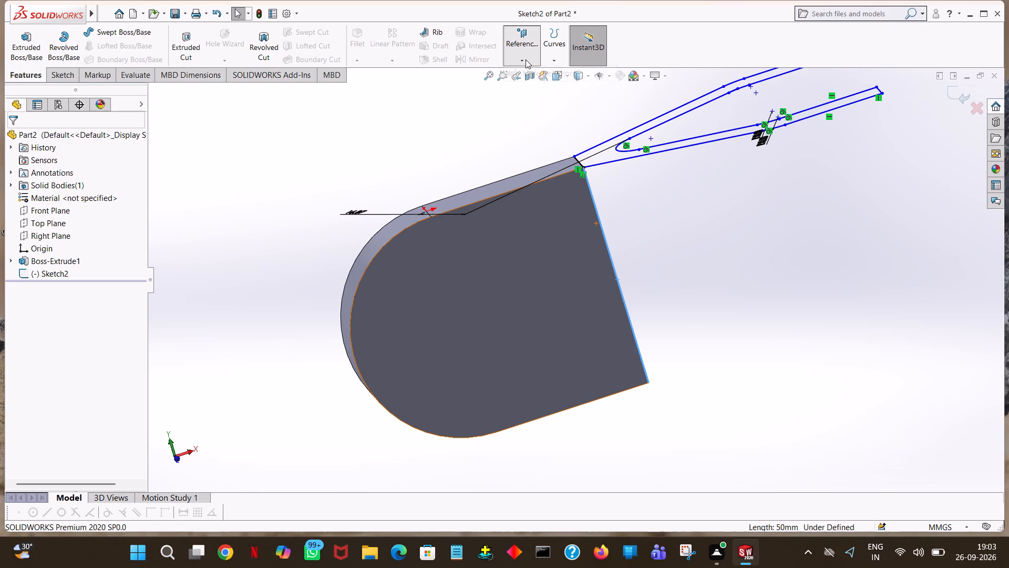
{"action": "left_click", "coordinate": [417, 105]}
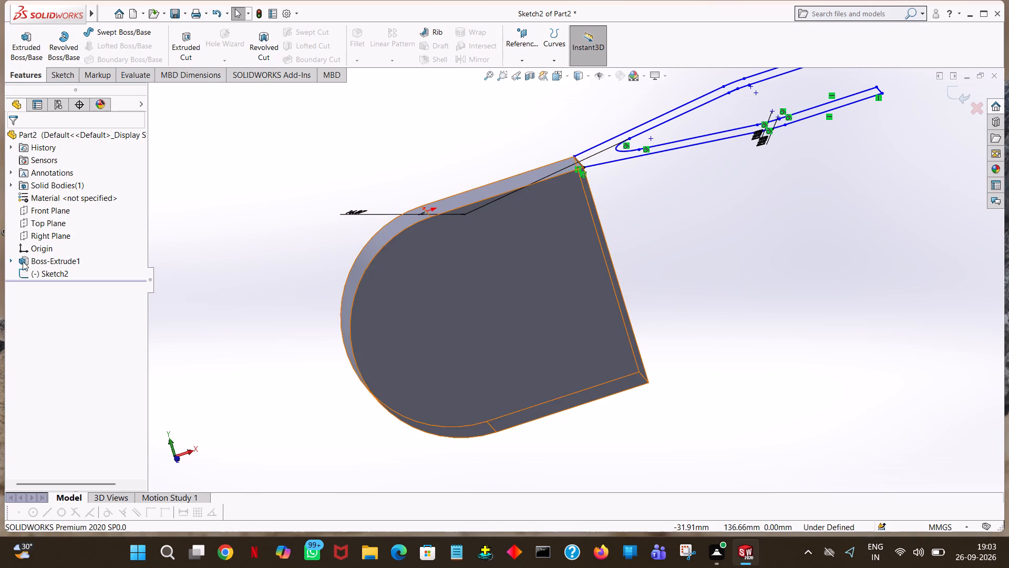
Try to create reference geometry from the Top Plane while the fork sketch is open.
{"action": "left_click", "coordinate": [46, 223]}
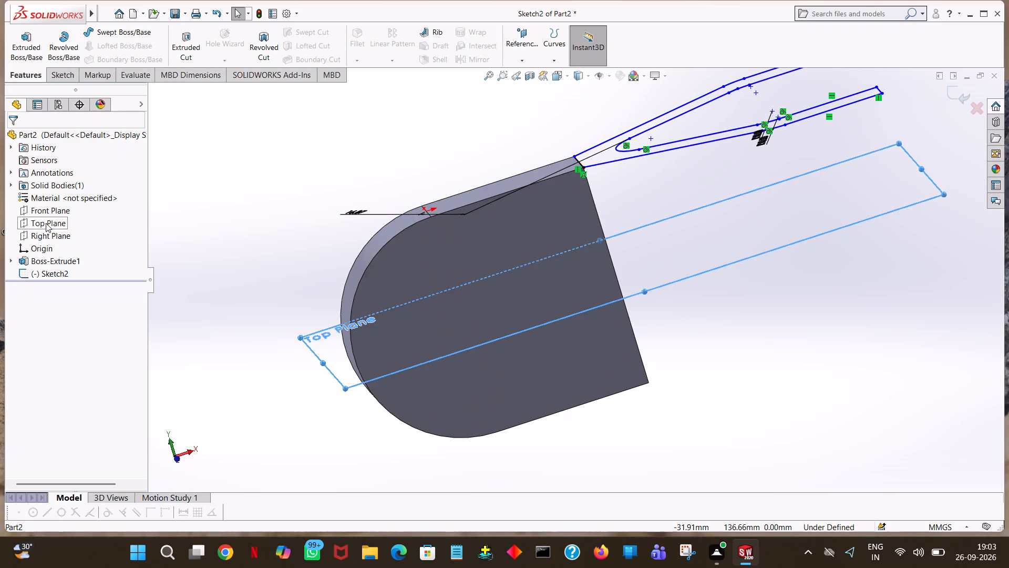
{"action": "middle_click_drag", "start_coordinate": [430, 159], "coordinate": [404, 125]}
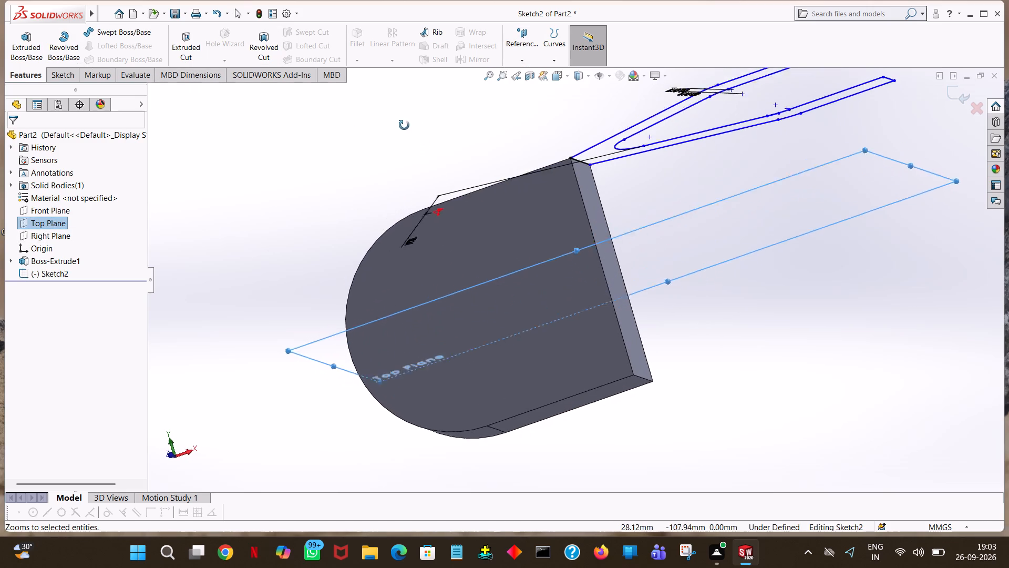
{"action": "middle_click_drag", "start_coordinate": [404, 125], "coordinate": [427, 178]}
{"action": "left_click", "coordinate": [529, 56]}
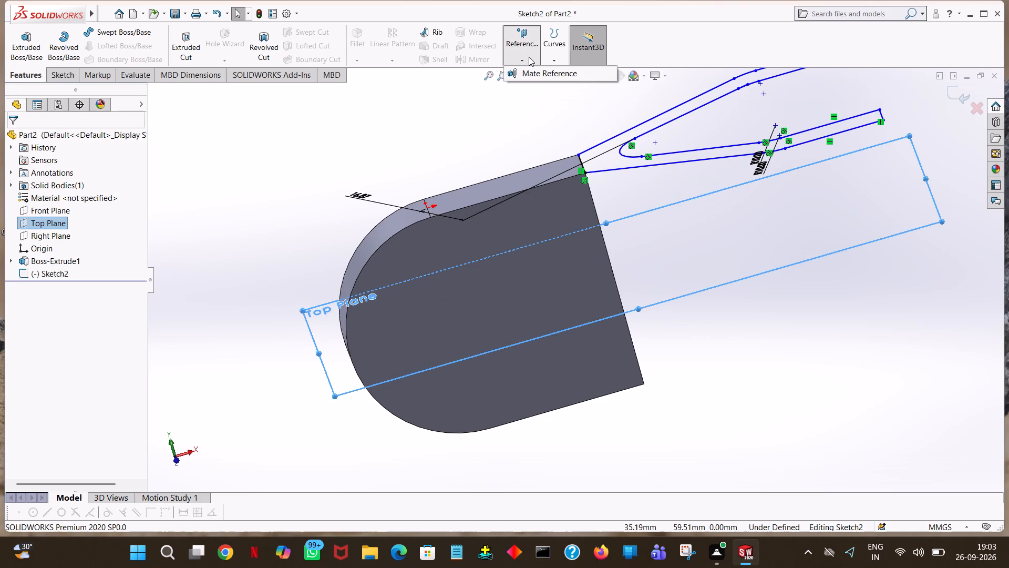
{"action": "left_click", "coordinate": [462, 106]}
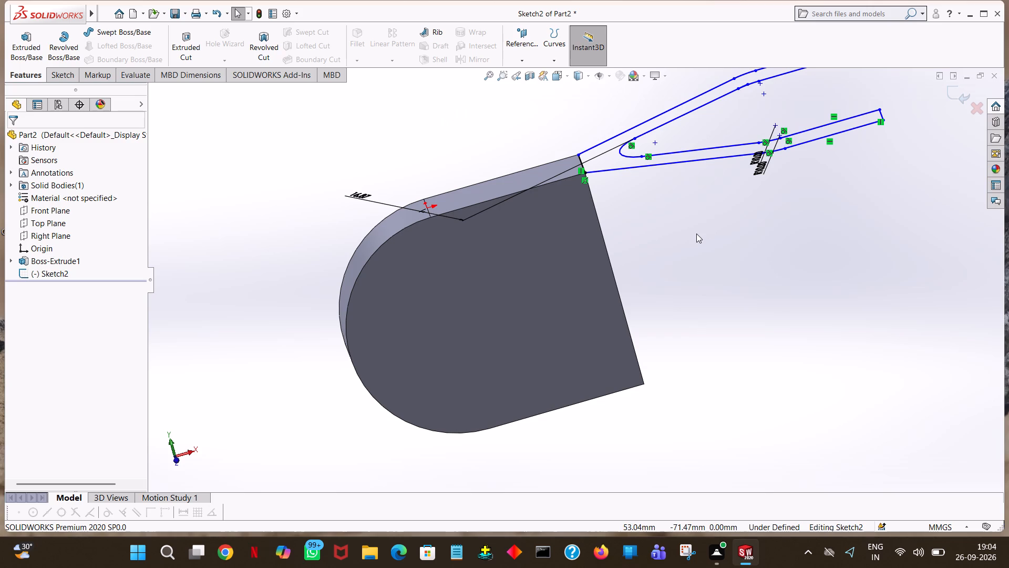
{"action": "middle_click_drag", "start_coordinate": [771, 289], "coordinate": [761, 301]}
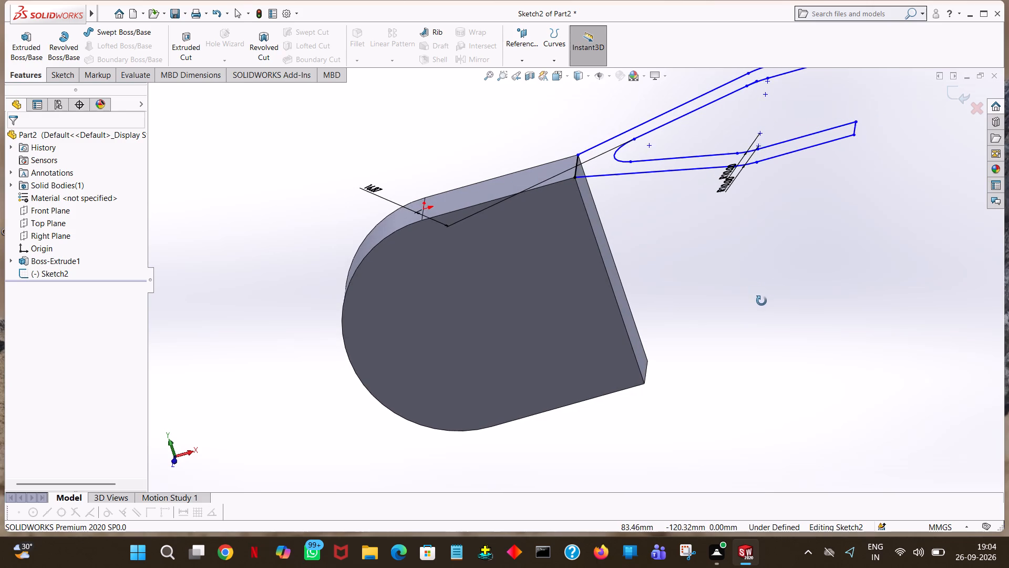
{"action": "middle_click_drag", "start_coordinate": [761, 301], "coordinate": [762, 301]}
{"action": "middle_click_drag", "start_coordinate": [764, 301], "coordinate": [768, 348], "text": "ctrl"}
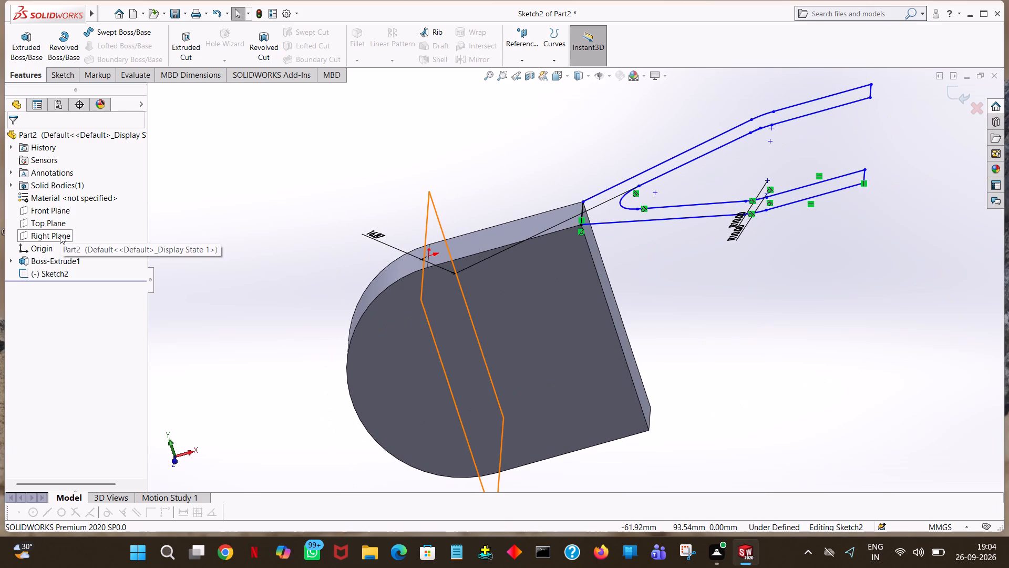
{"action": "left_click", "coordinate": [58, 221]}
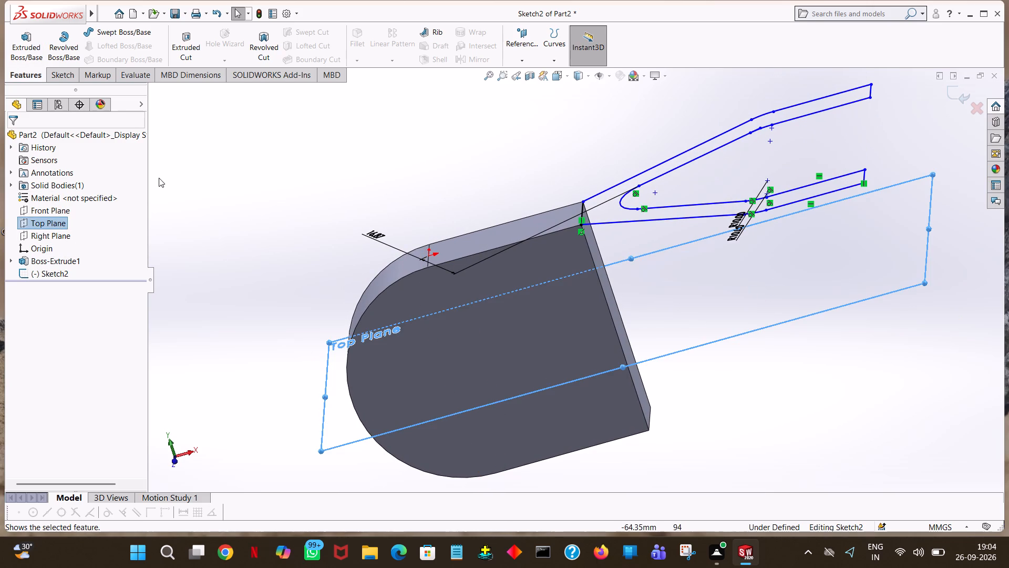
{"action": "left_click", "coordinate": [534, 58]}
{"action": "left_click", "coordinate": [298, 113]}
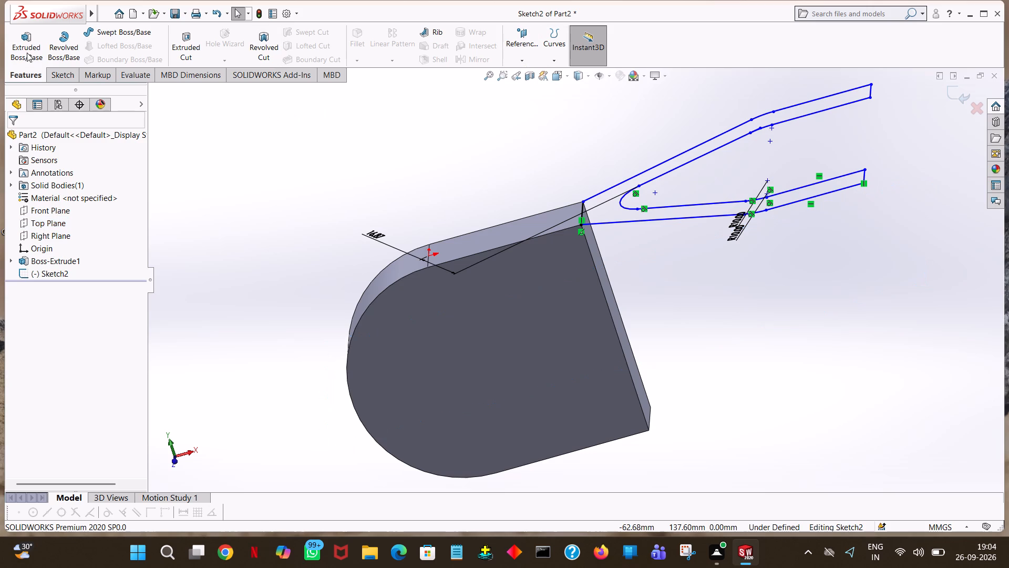
Exit the open fork profile sketch, keeping its geometry.
{"action": "left_click", "coordinate": [53, 68]}
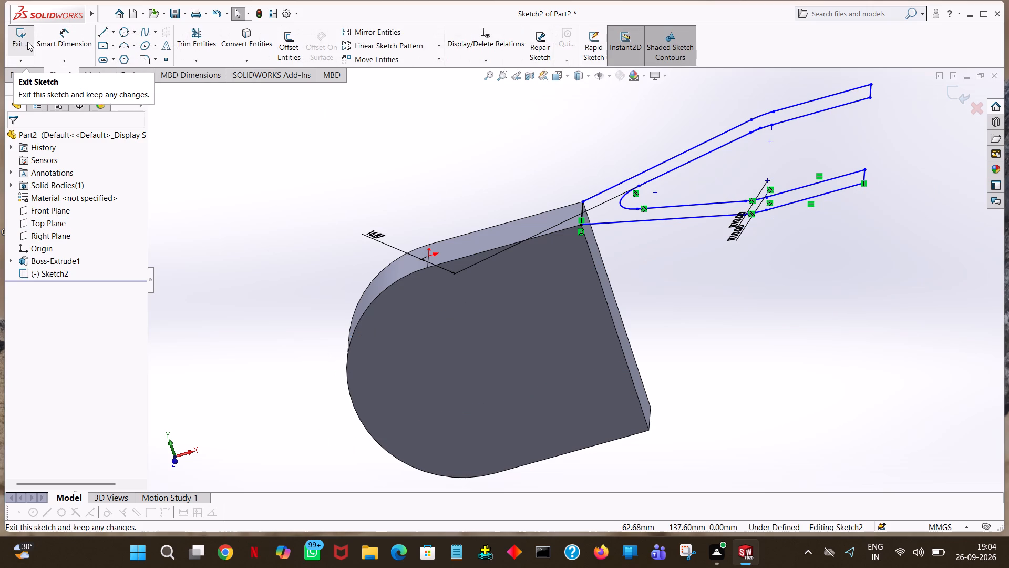
{"action": "left_click", "coordinate": [27, 42]}
{"action": "left_click", "coordinate": [309, 146]}
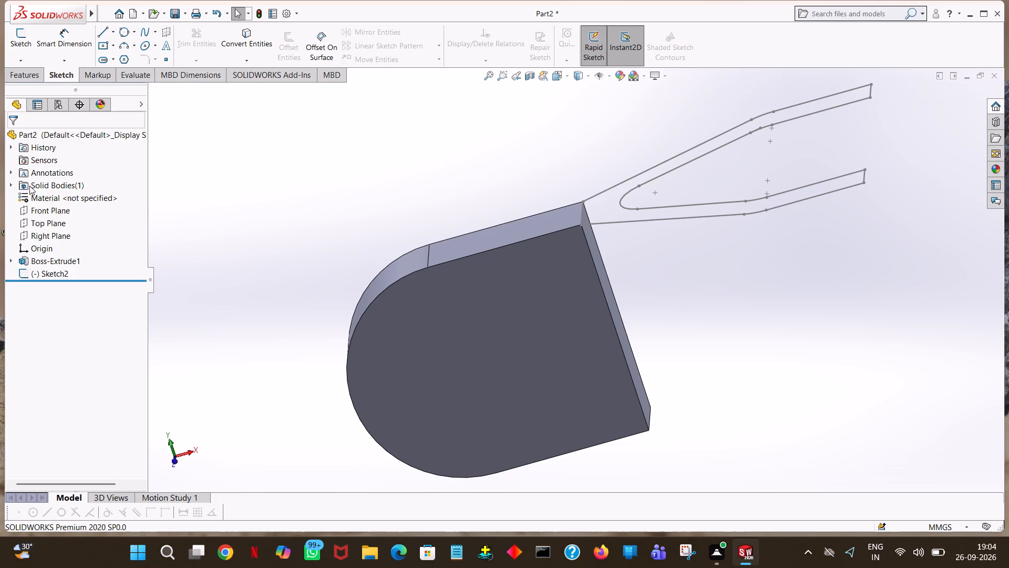
Create a reference plane parallel to the Top Plane, offset 20 mm toward the fork sketch.
{"action": "left_click", "coordinate": [51, 221]}
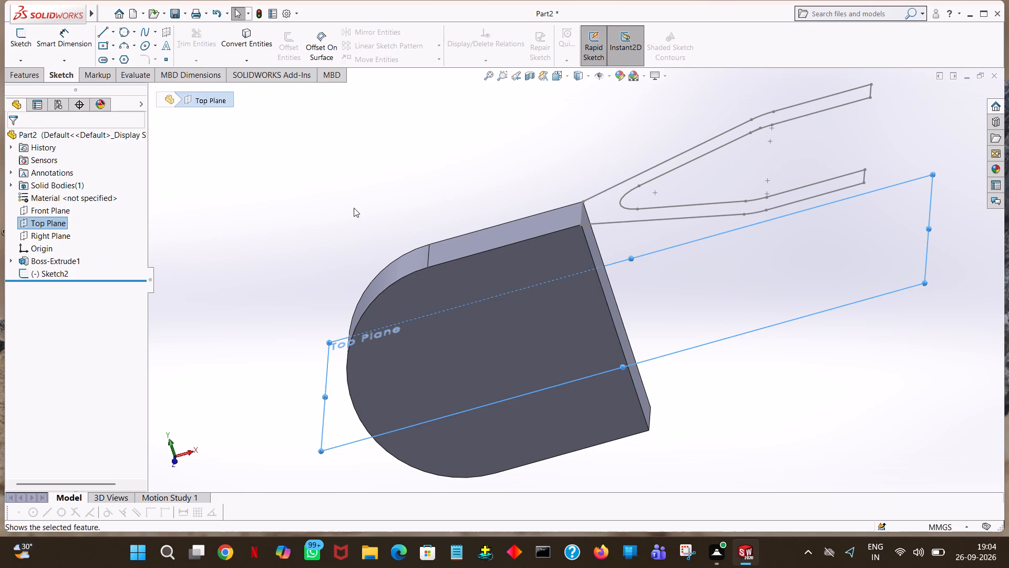
{"action": "middle_click_drag", "start_coordinate": [354, 208], "coordinate": [359, 150]}
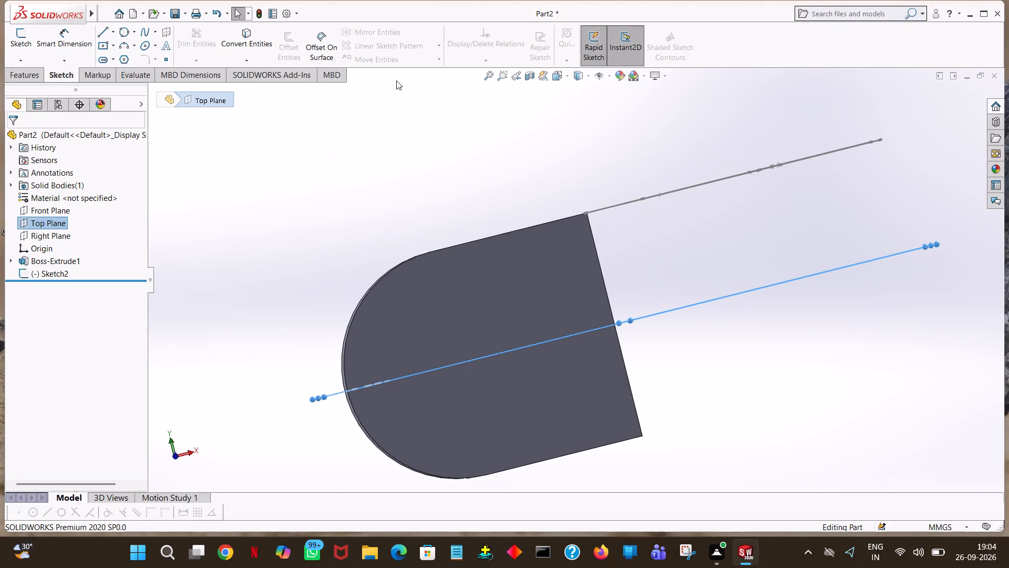
{"action": "left_click", "coordinate": [14, 69]}
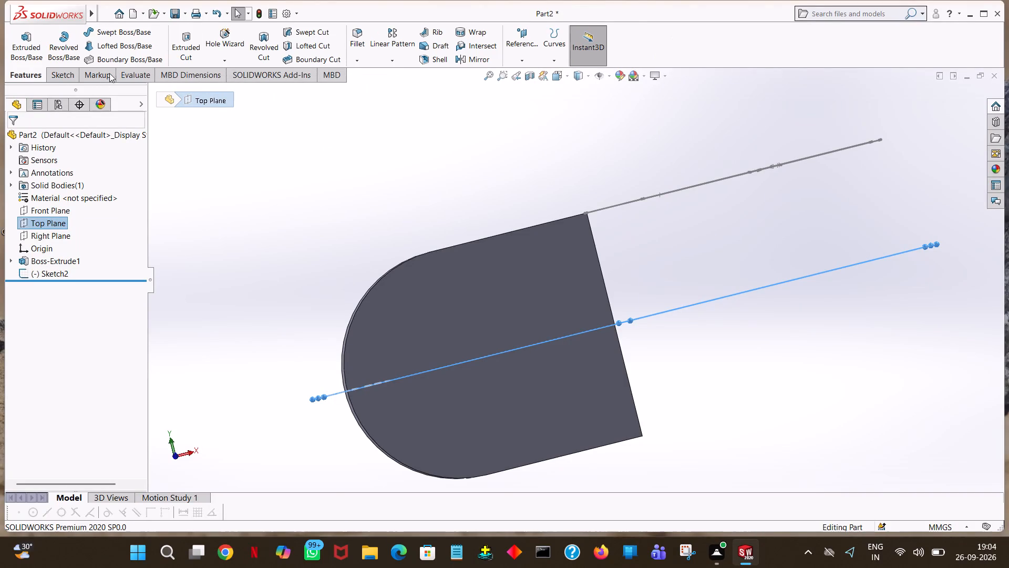
{"action": "left_click", "coordinate": [522, 61]}
{"action": "left_click", "coordinate": [522, 72]}
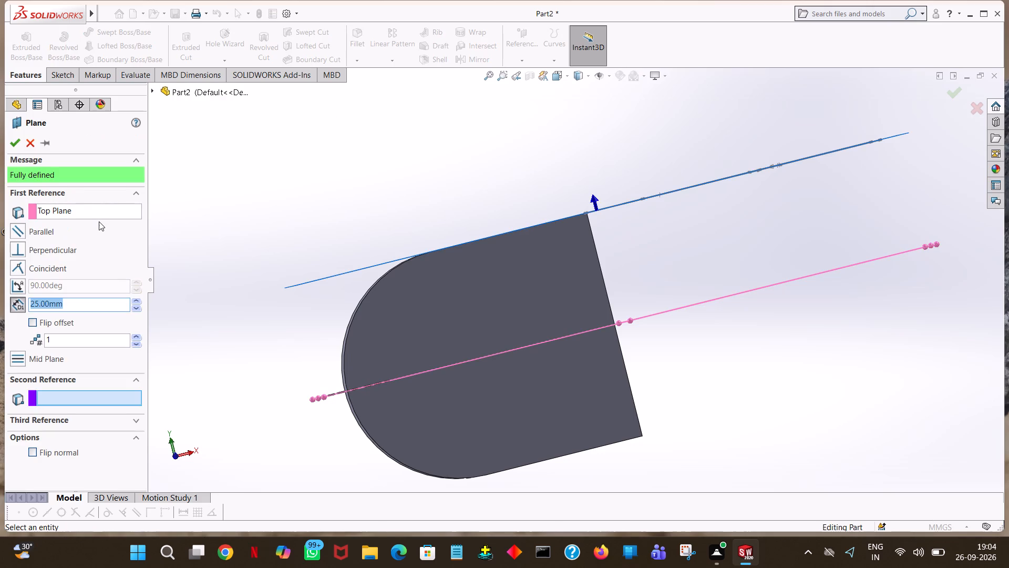
{"action": "type", "text": "20"}
{"action": "key", "text": "Return"}
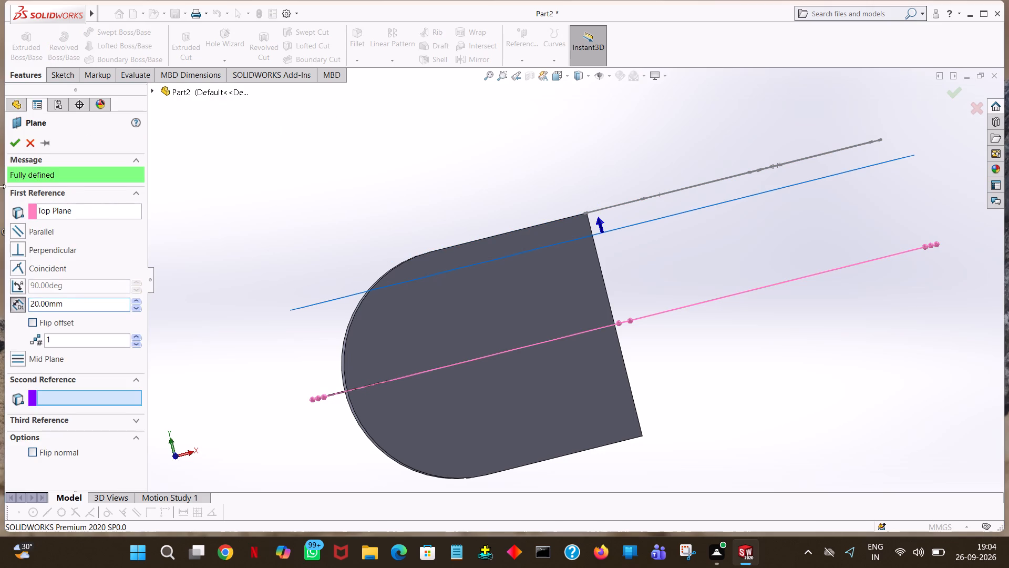
{"action": "left_click", "coordinate": [15, 141]}
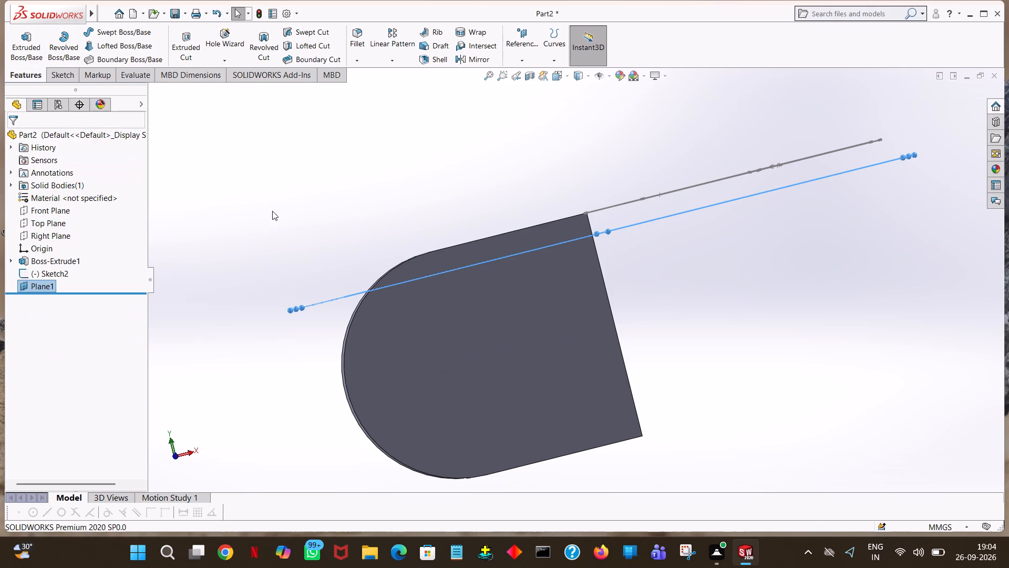
Start a new sketch on the plane offset 20 mm from the Top Plane.
{"action": "left_click", "coordinate": [32, 282]}
{"action": "left_click", "coordinate": [42, 272]}
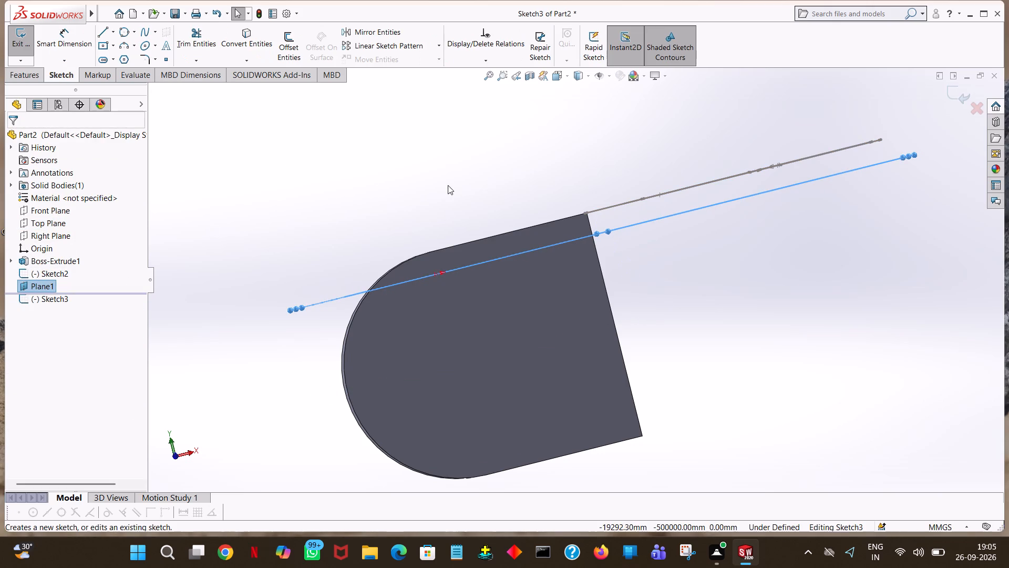
Convert the complete fork outline, including both arms, their end lines, the bend arcs and the inner rounded crotch, into the new sketch.
{"action": "middle_click_drag", "start_coordinate": [448, 186], "coordinate": [466, 273]}
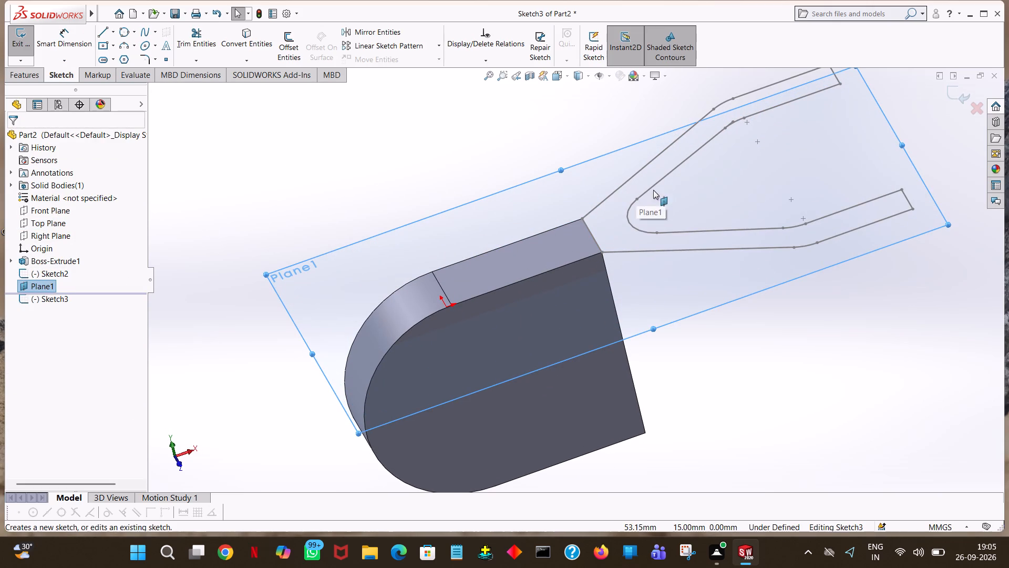
{"action": "left_click", "coordinate": [241, 41]}
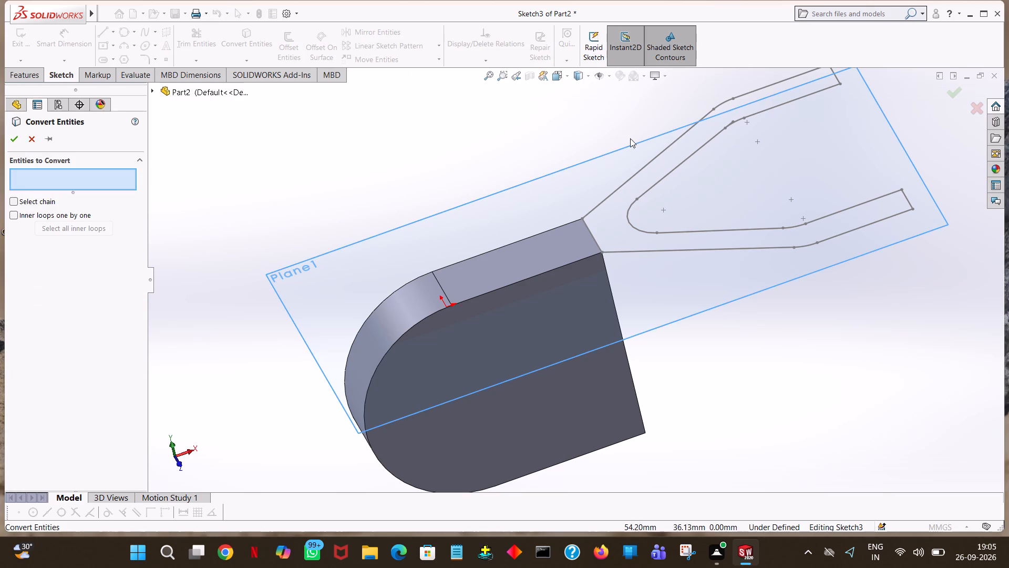
{"action": "left_click", "coordinate": [654, 187]}
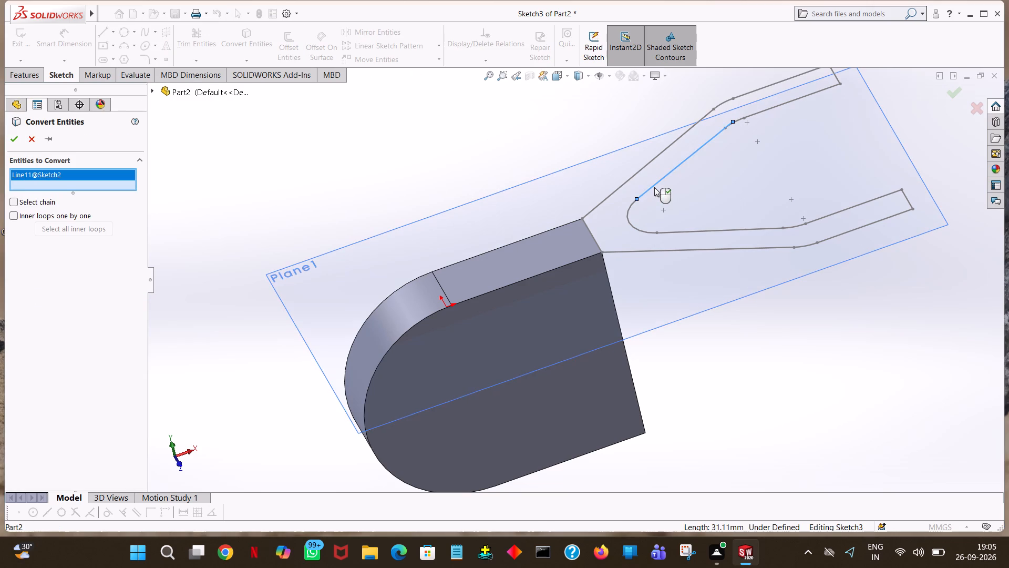
{"action": "left_click", "coordinate": [595, 210]}
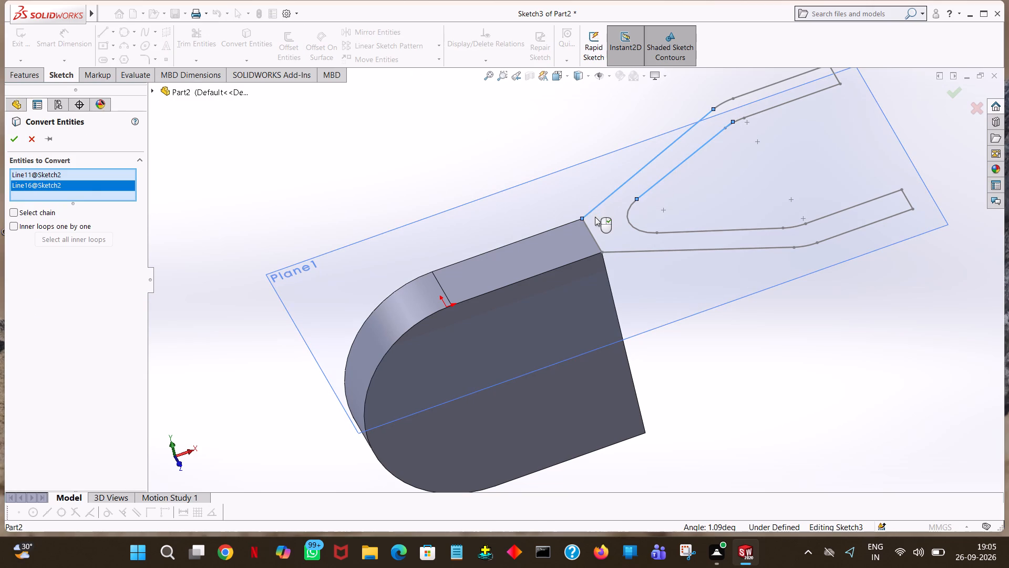
{"action": "left_click", "coordinate": [594, 240]}
{"action": "left_click", "coordinate": [665, 251]}
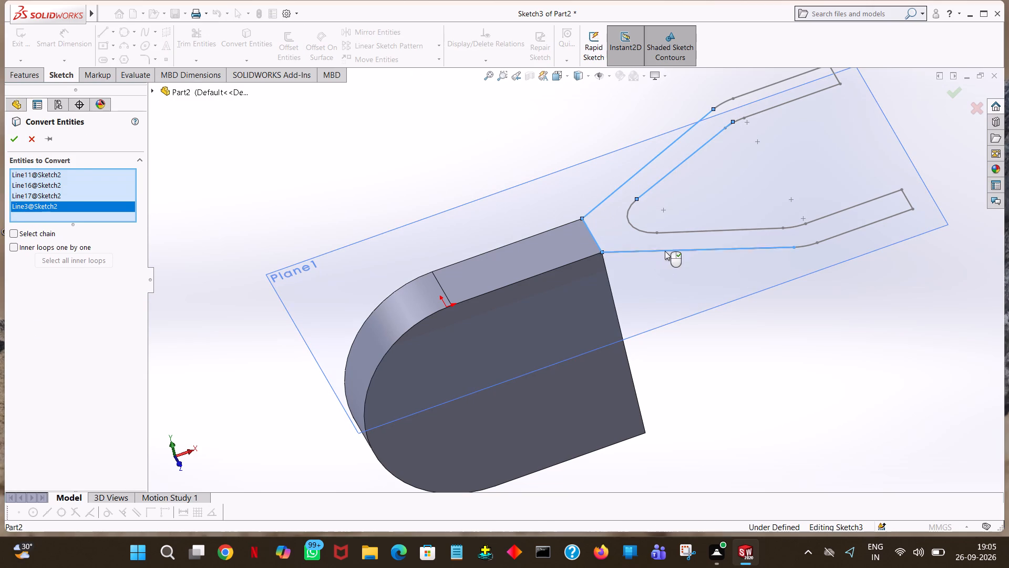
{"action": "left_click", "coordinate": [644, 229]}
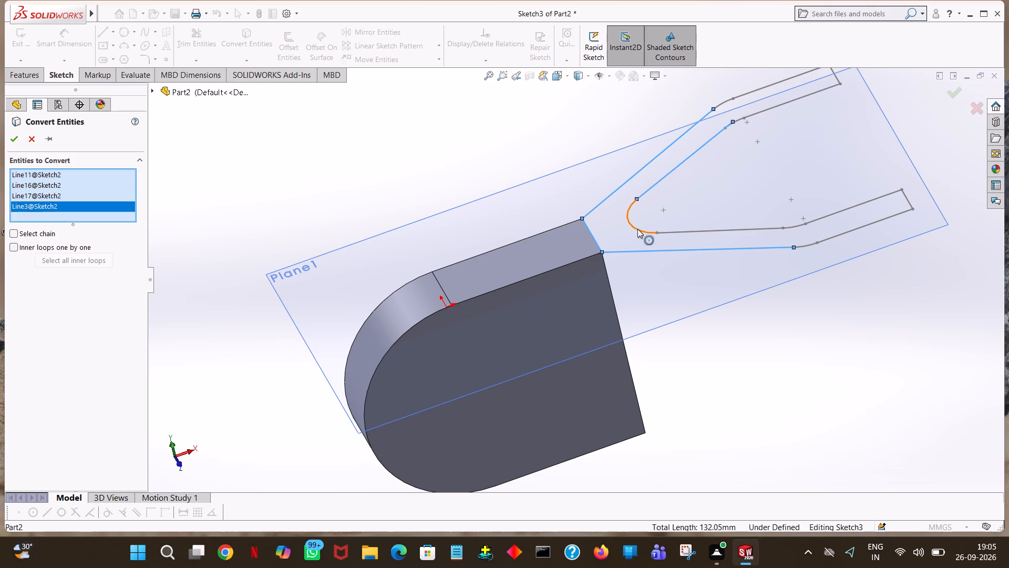
{"action": "left_click", "coordinate": [637, 229]}
{"action": "left_click", "coordinate": [710, 231]}
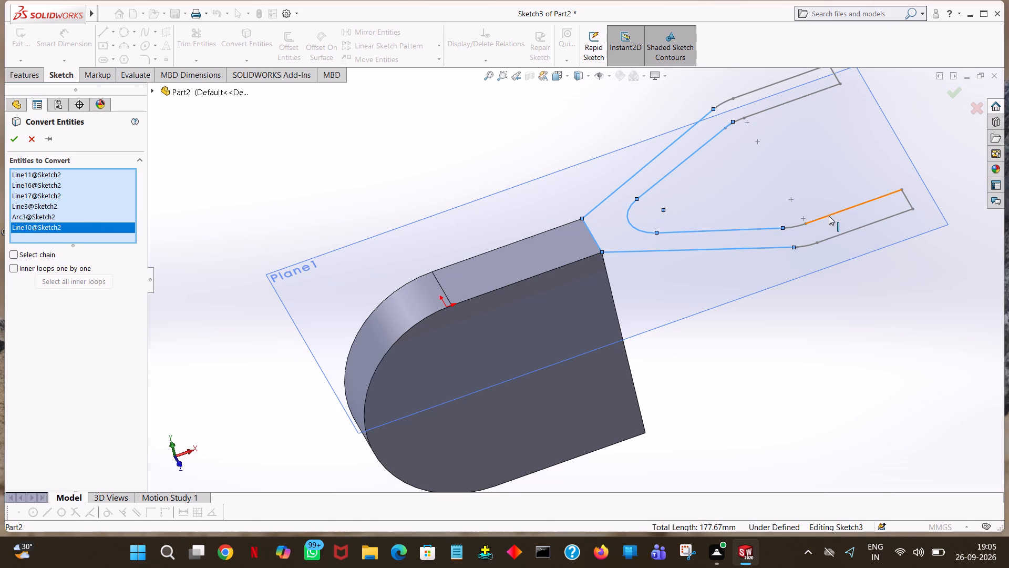
{"action": "left_click", "coordinate": [829, 216]}
{"action": "left_click", "coordinate": [797, 227]}
{"action": "left_click", "coordinate": [804, 246]}
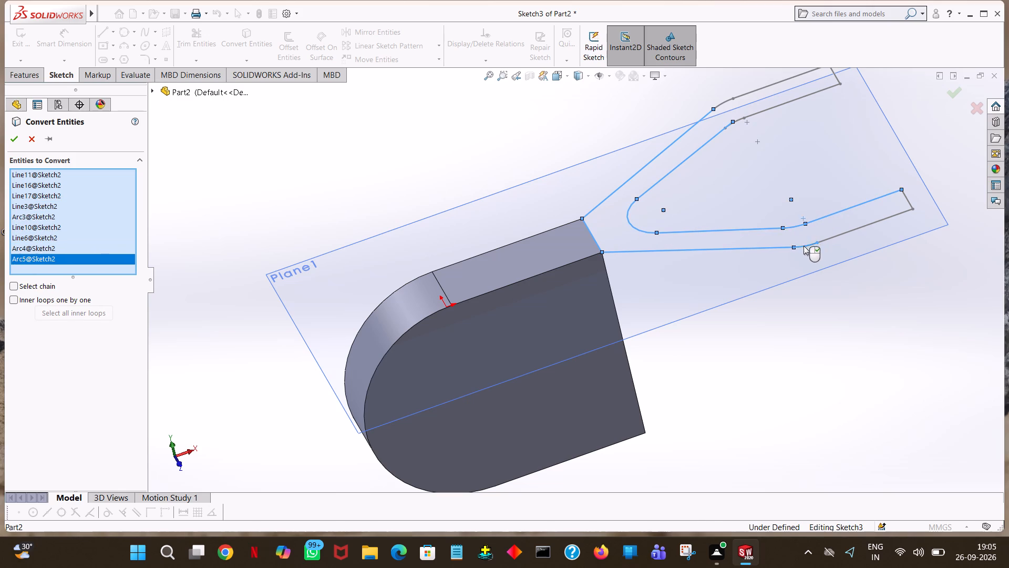
{"action": "left_click", "coordinate": [850, 232]}
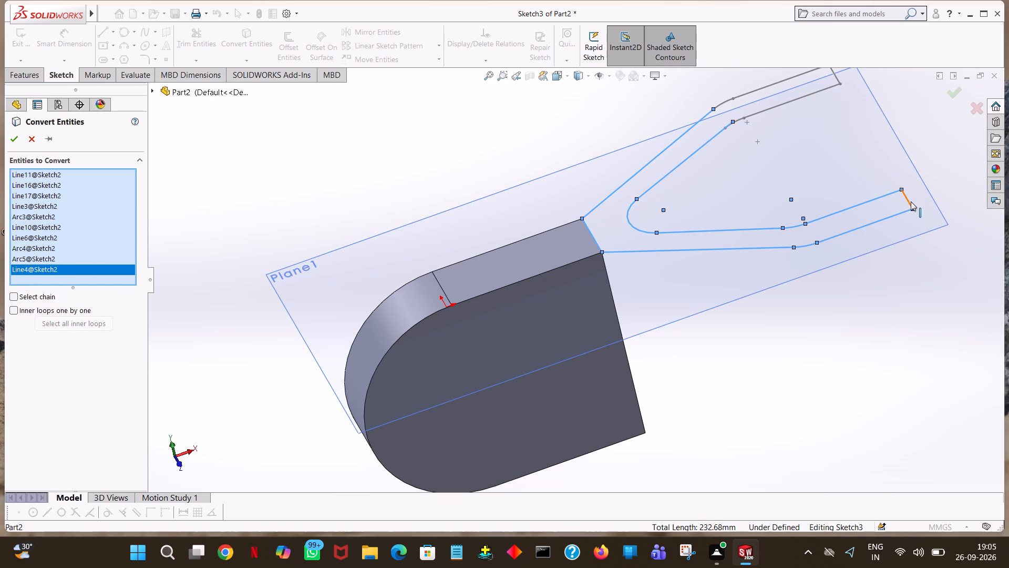
{"action": "left_click", "coordinate": [911, 201]}
{"action": "middle_click_drag", "start_coordinate": [860, 133], "coordinate": [867, 198]}
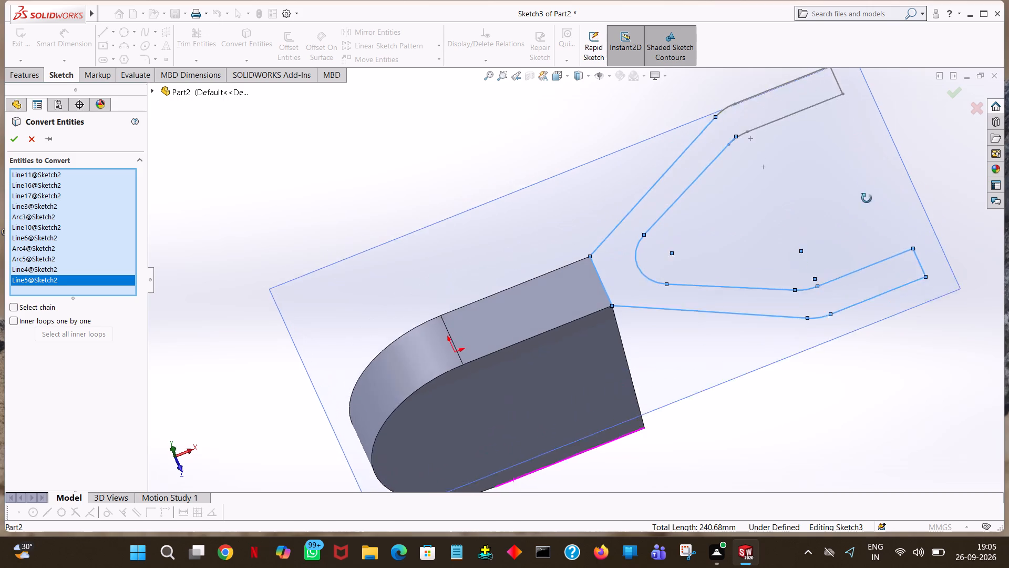
{"action": "middle_click_drag", "start_coordinate": [867, 198], "coordinate": [869, 235]}
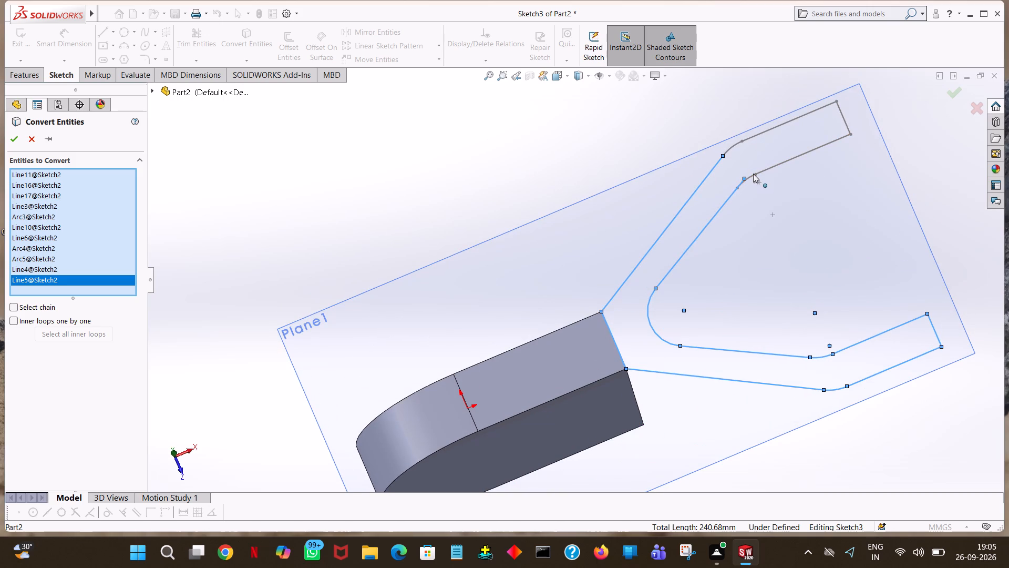
{"action": "left_click", "coordinate": [751, 177]}
{"action": "left_click", "coordinate": [769, 170]}
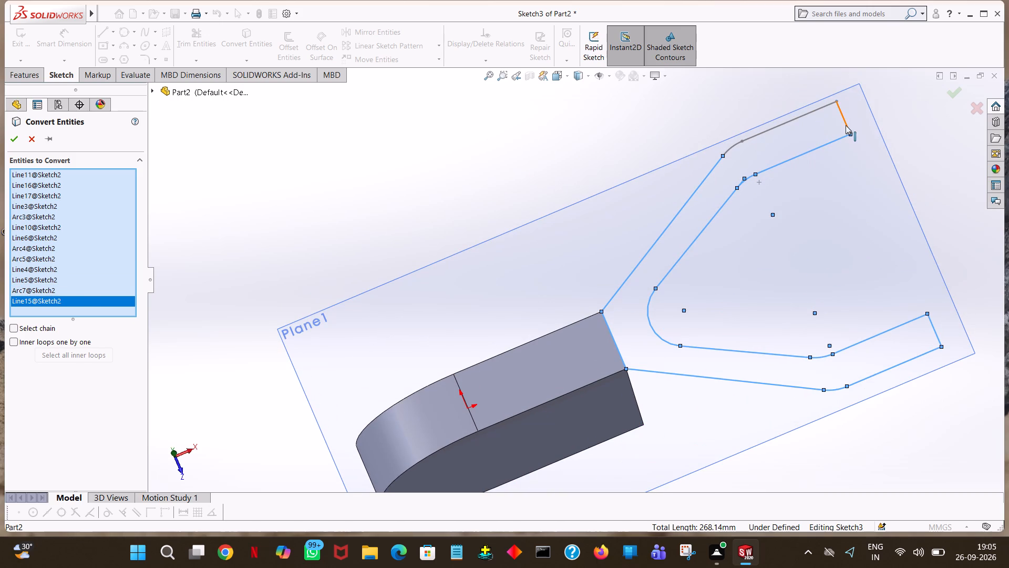
{"action": "left_click", "coordinate": [846, 125]}
{"action": "left_click", "coordinate": [807, 112]}
{"action": "left_click", "coordinate": [730, 146]}
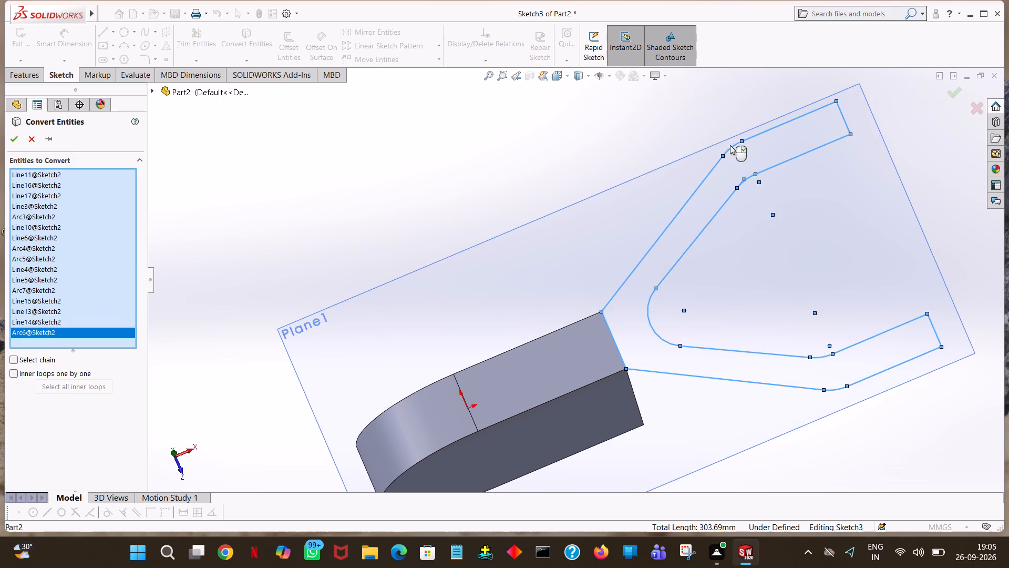
{"action": "left_click", "coordinate": [16, 138]}
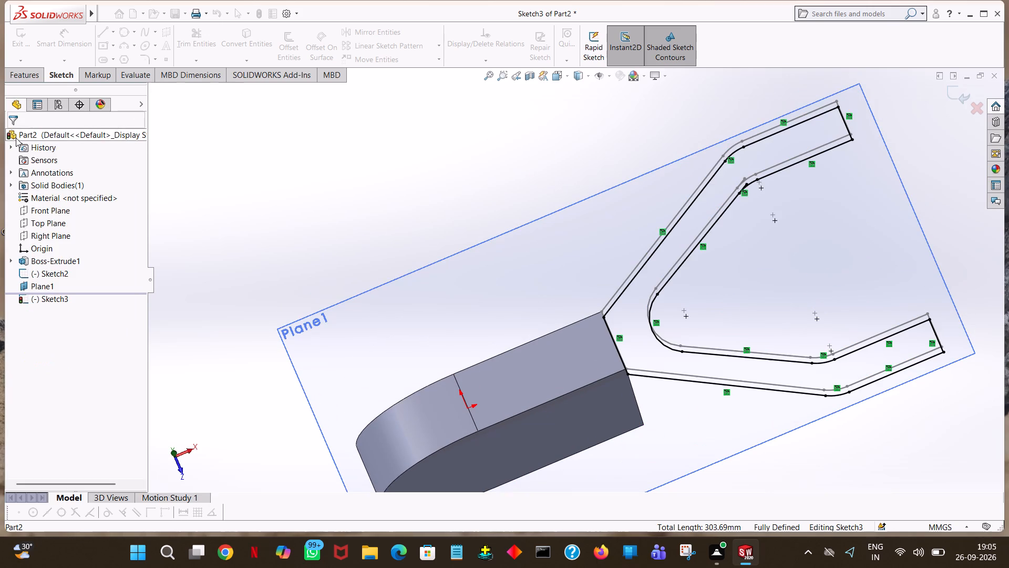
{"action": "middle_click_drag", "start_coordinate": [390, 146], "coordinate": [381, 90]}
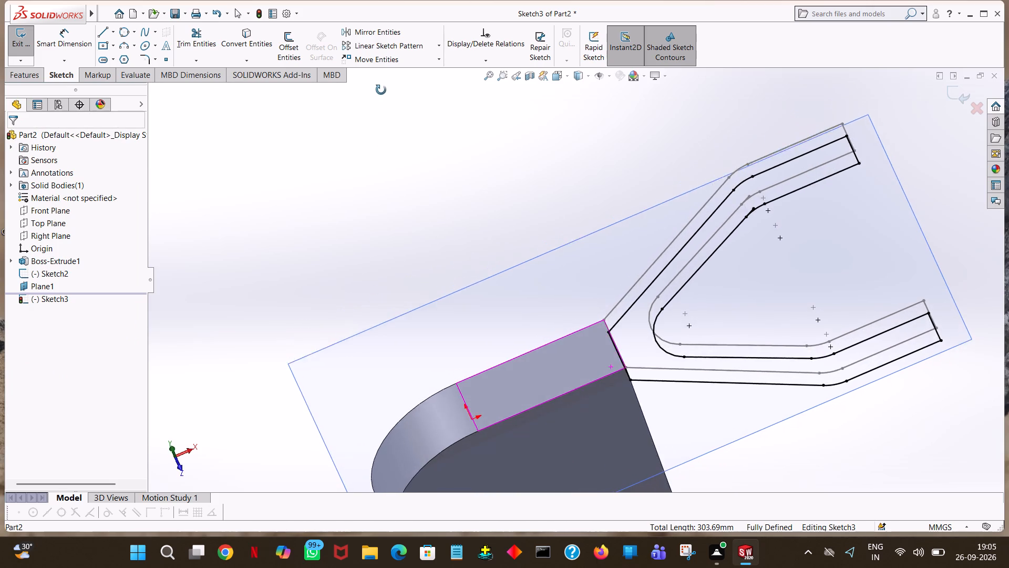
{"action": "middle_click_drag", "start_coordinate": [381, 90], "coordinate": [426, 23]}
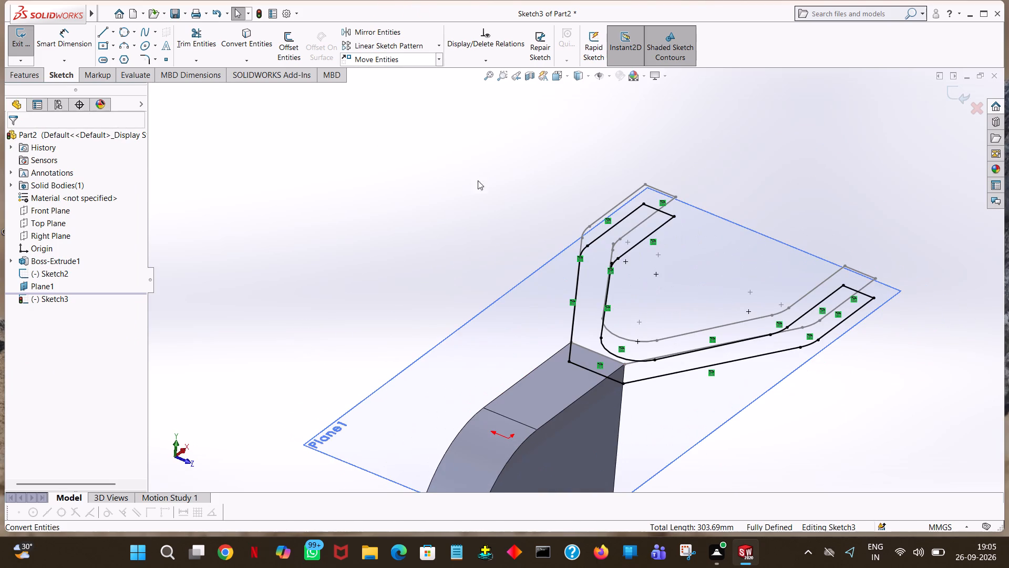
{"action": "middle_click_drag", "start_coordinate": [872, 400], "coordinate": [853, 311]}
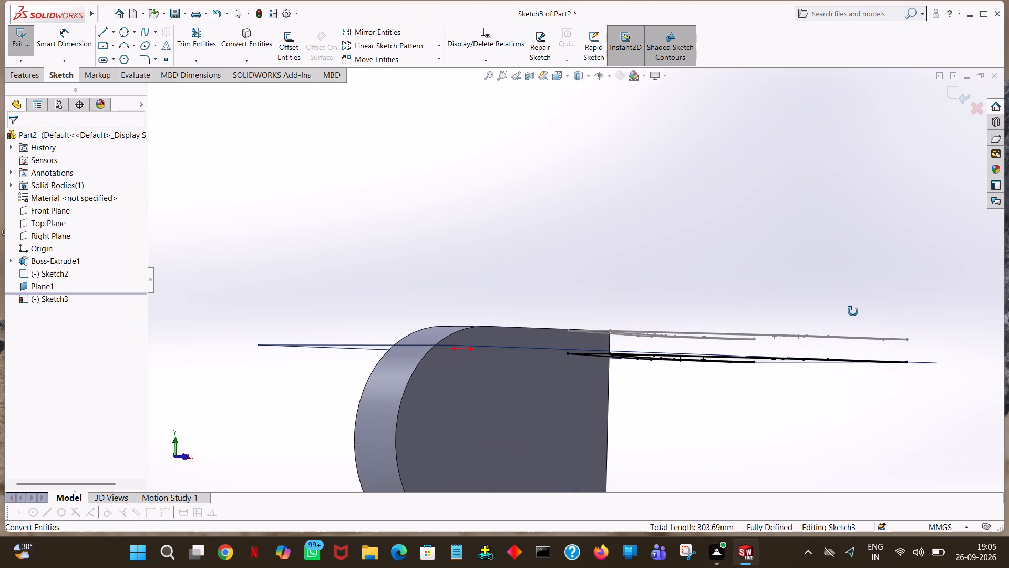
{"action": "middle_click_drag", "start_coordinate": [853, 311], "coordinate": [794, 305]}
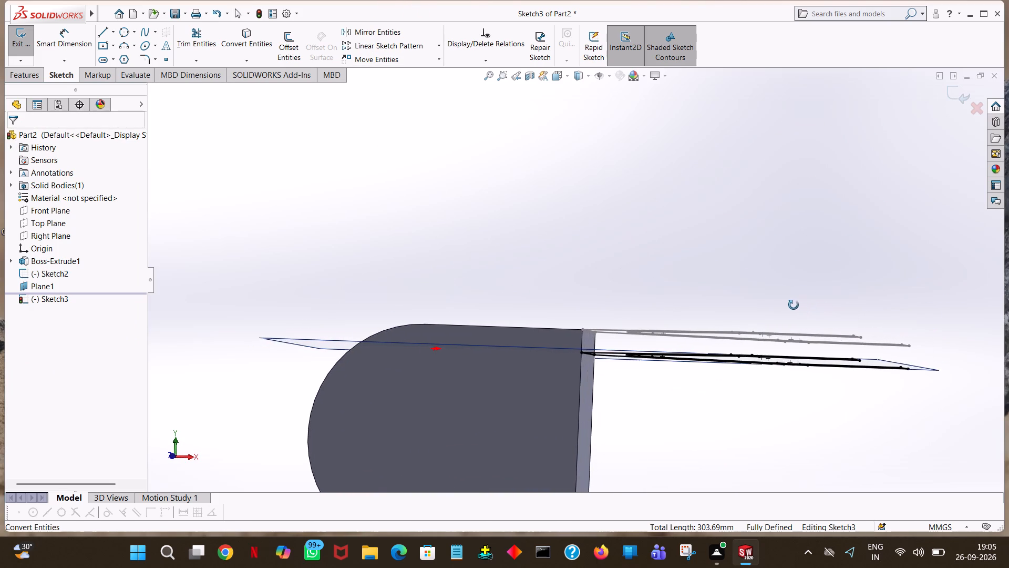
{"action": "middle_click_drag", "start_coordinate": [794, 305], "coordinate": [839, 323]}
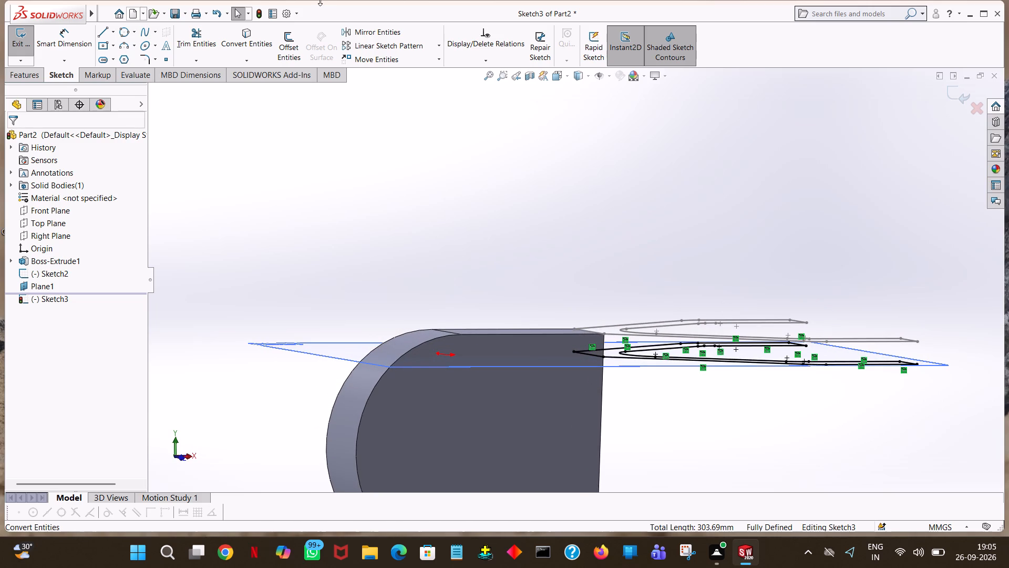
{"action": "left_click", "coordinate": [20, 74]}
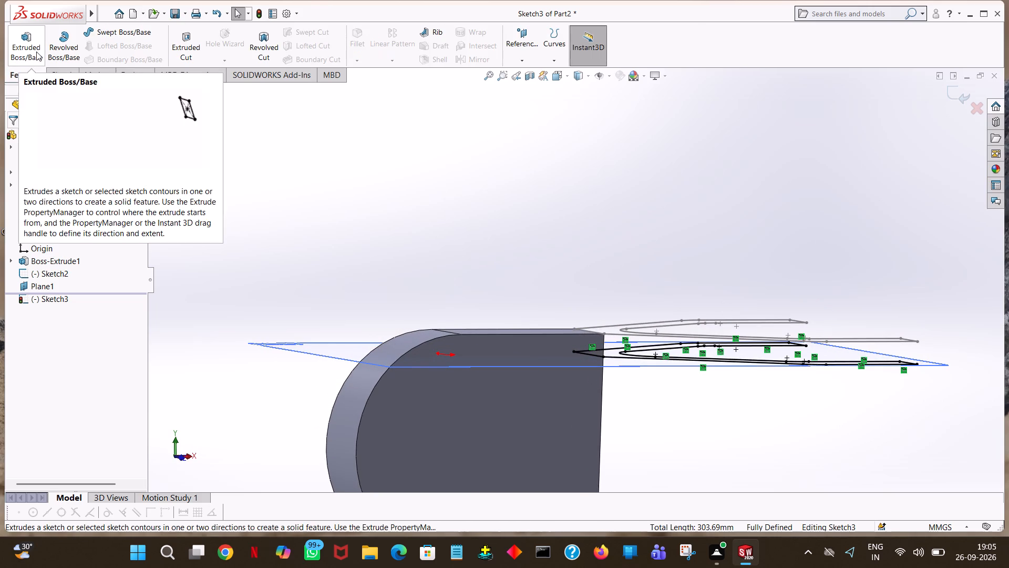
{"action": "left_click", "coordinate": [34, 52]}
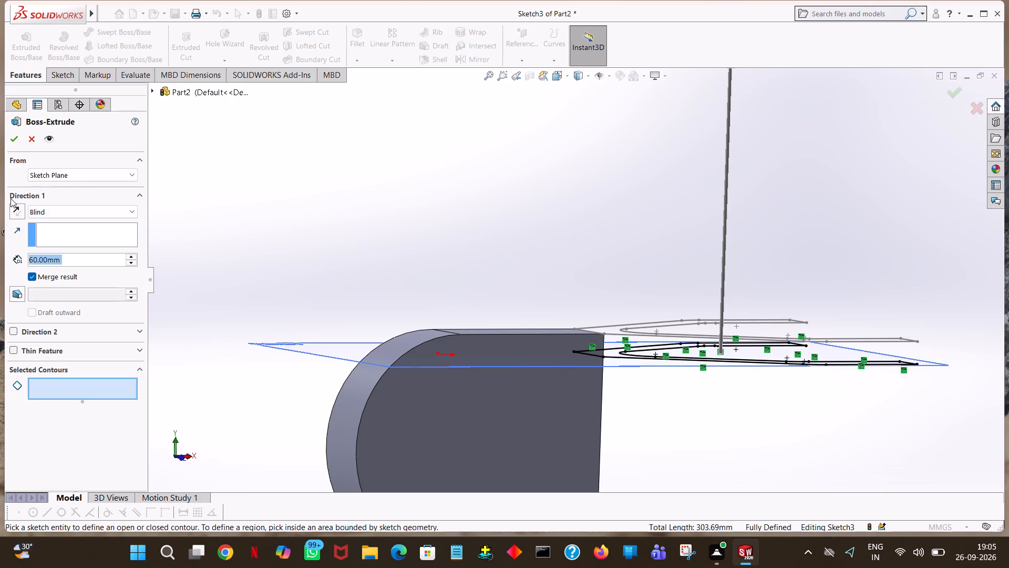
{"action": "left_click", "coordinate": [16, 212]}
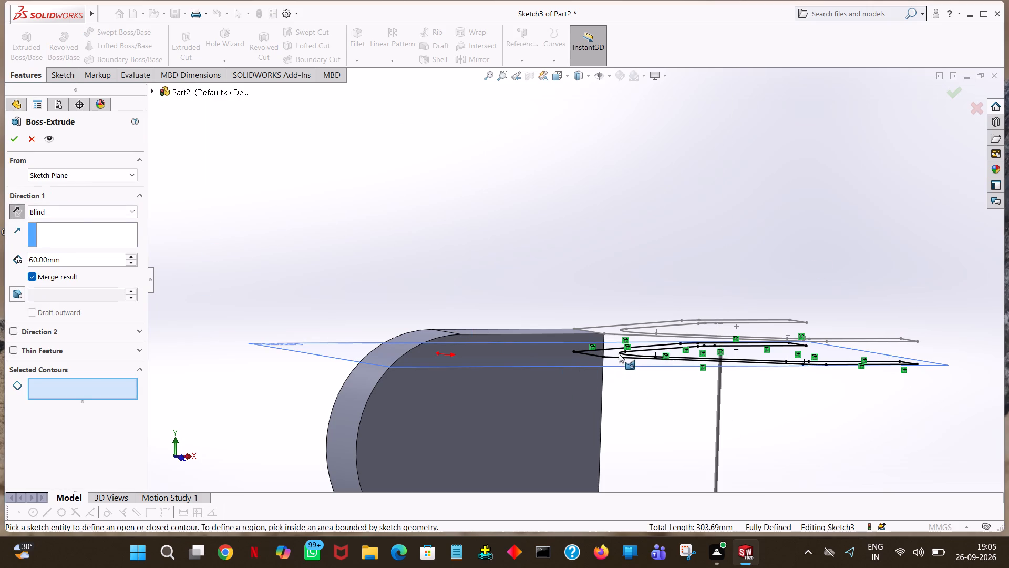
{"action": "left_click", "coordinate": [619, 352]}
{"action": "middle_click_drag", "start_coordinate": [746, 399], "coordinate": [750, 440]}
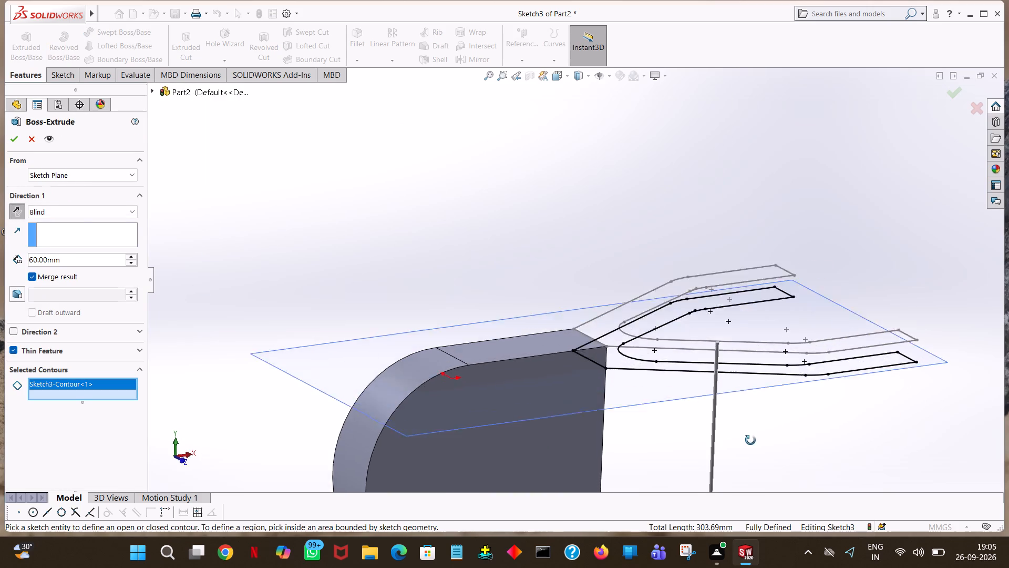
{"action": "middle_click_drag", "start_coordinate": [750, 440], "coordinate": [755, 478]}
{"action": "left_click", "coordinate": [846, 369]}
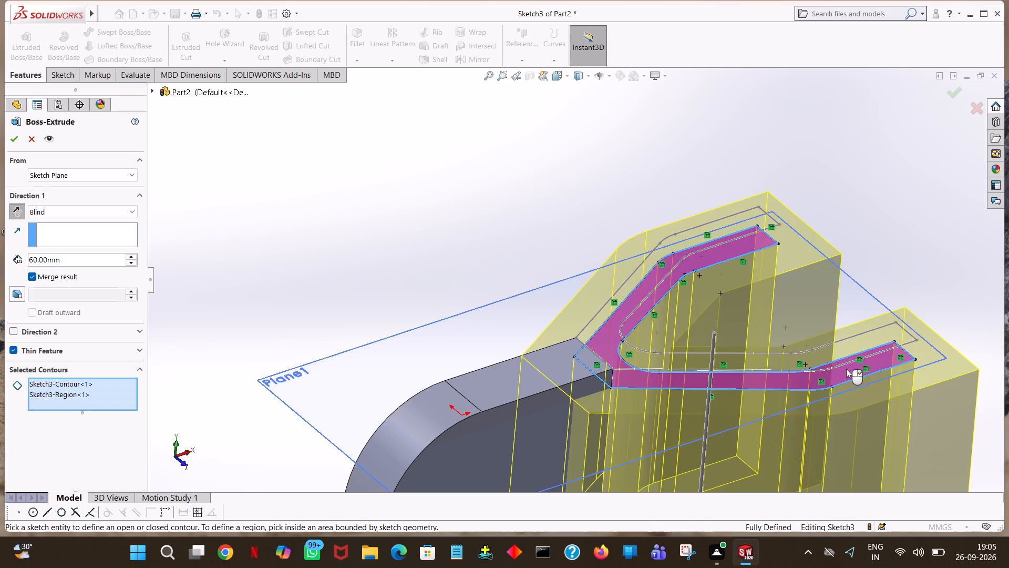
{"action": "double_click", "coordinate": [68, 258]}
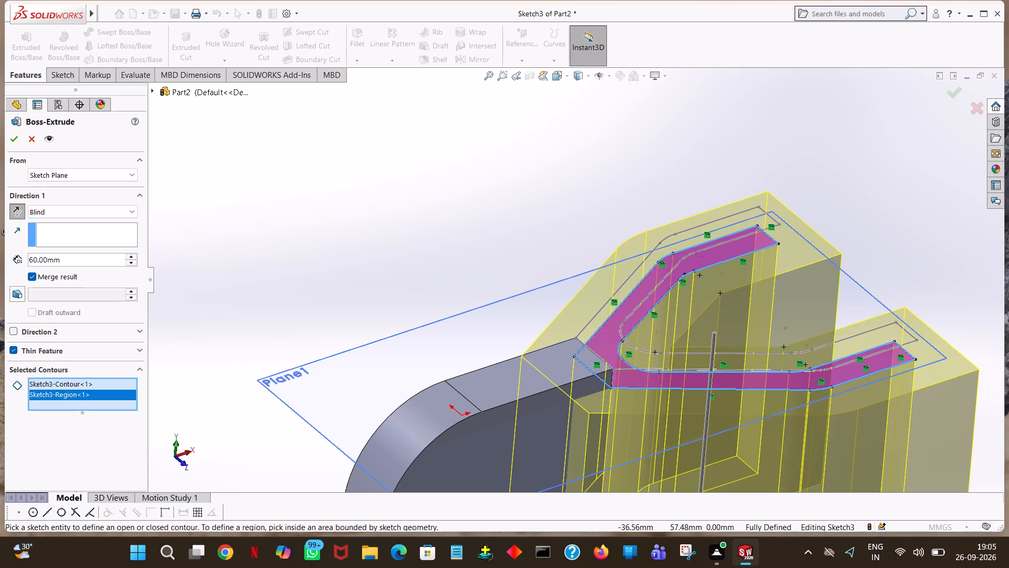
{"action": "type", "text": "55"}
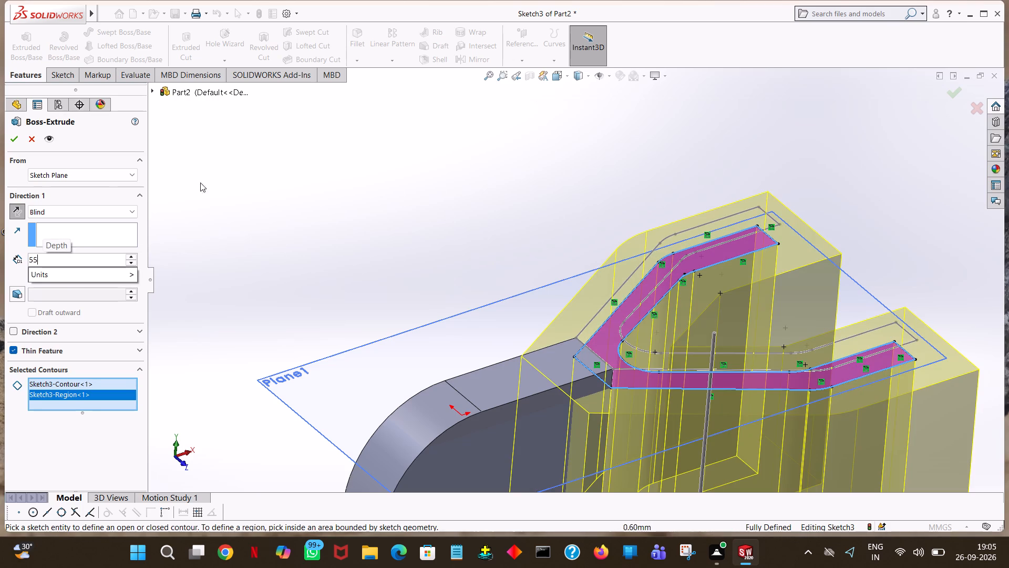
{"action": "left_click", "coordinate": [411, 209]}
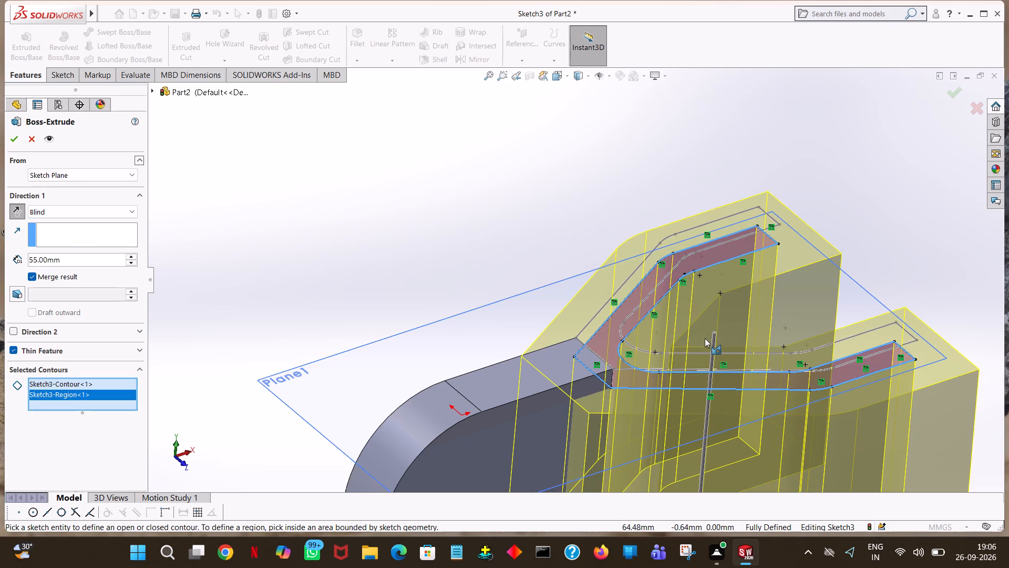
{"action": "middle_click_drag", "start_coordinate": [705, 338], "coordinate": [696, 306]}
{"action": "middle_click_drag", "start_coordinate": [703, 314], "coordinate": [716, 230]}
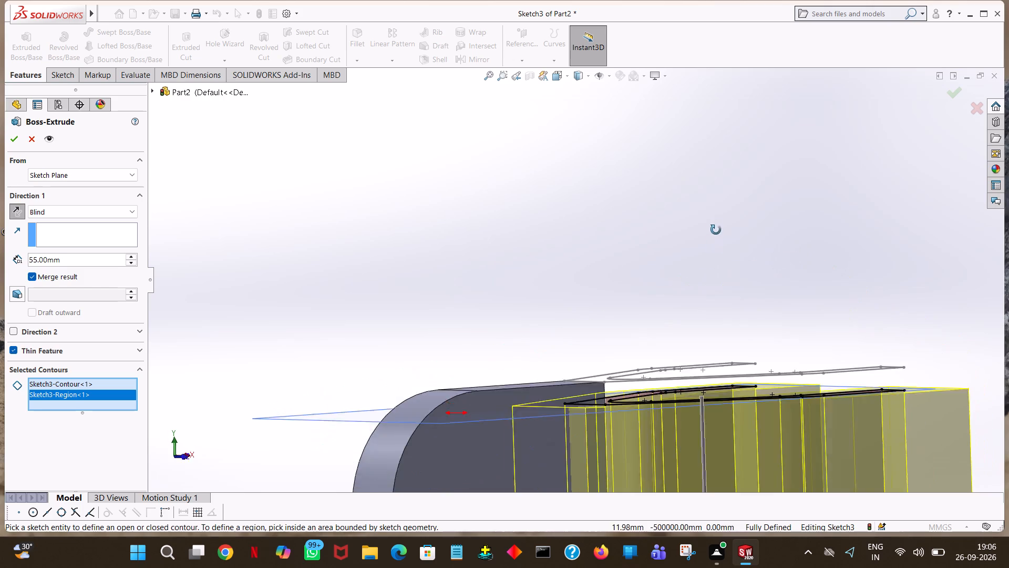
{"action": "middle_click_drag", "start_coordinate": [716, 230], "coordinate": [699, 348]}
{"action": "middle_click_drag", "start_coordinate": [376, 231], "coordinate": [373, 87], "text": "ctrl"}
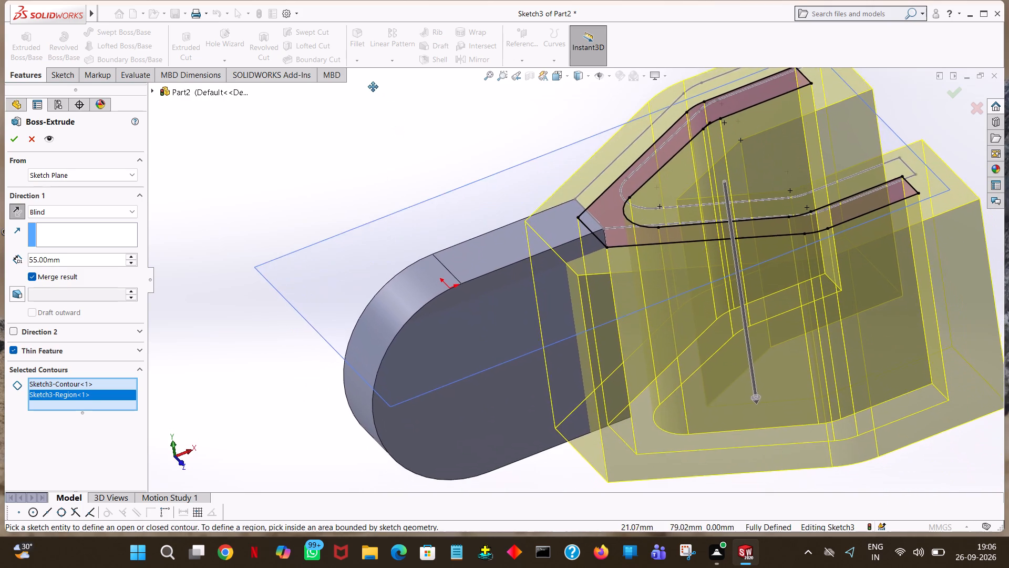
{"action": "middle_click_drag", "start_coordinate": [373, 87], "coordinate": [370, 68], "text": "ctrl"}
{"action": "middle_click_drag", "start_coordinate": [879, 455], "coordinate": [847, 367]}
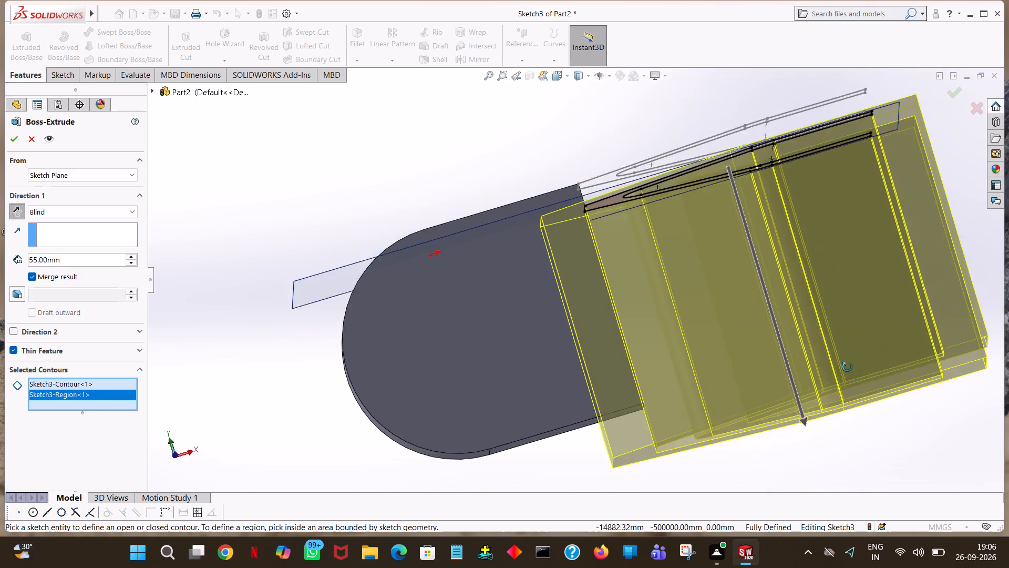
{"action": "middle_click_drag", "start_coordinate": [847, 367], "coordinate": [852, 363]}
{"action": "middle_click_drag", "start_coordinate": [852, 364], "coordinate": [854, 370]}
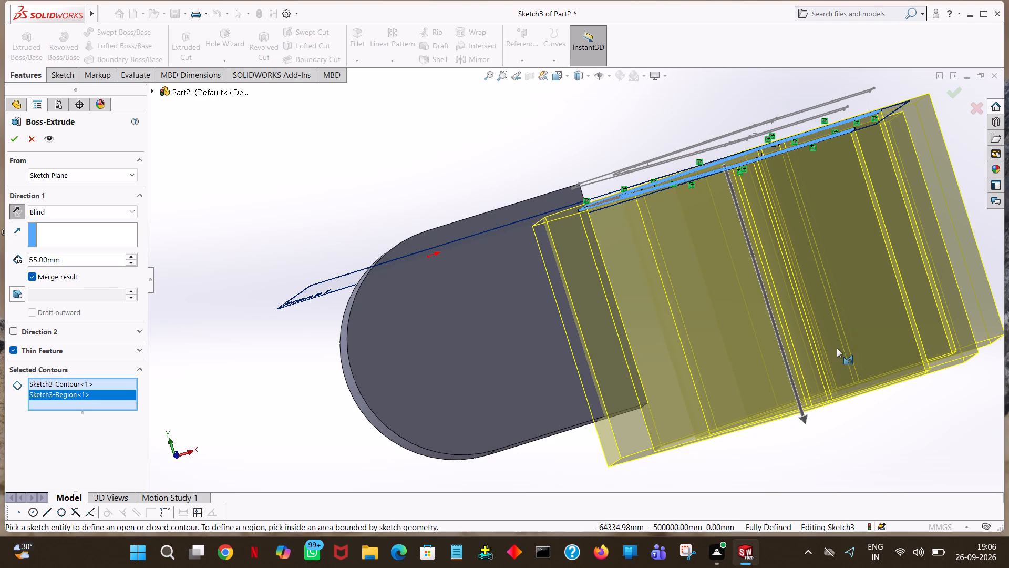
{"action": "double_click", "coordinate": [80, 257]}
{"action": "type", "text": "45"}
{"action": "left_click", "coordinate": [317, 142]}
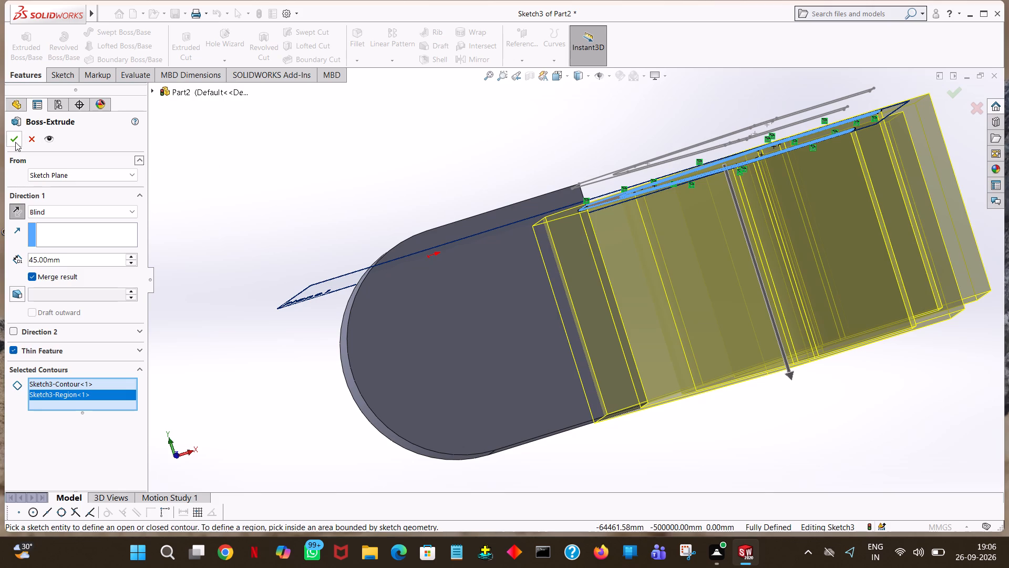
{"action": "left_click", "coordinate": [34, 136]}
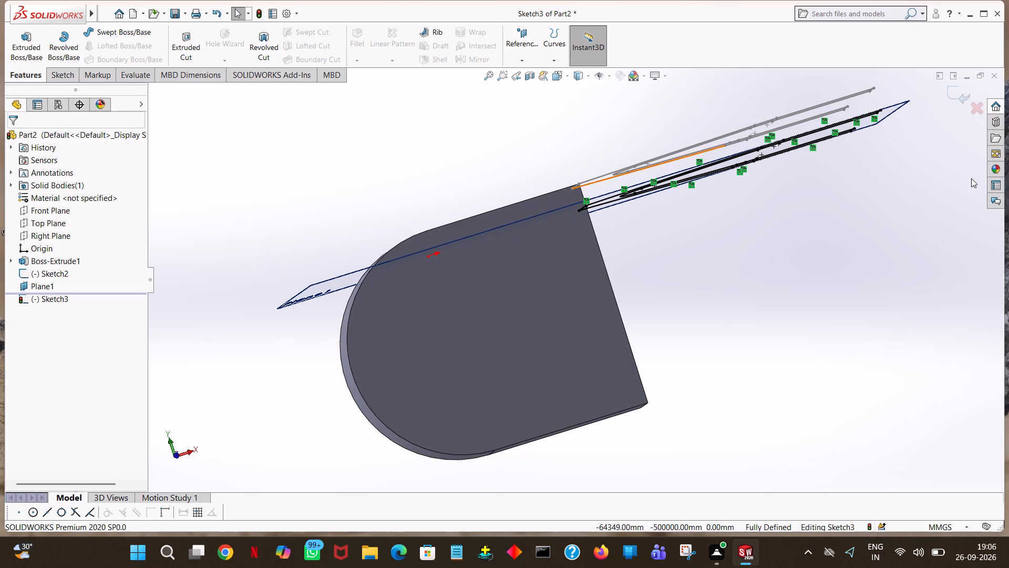
Undo the converted fork outline, its sketch and the 20 mm offset plane, back to editing the original fork profile sketch.
{"action": "key", "text": "ctrl+z"}
{"action": "key", "text": "ctrl+z"}
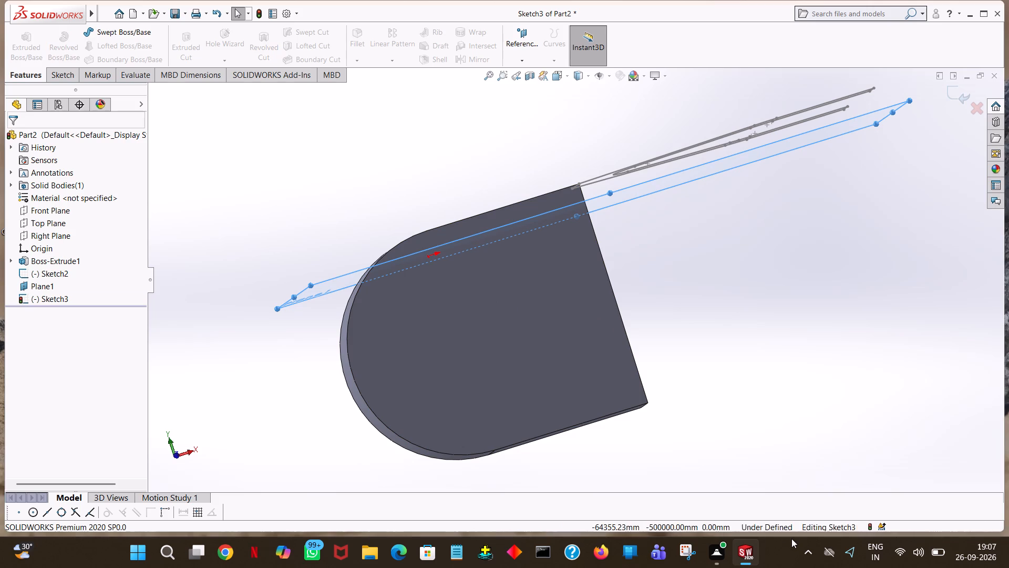
{"action": "key", "text": "ctrl+z"}
{"action": "key", "text": "ctrl+z"}
{"action": "key", "text": "ctrl+z"}
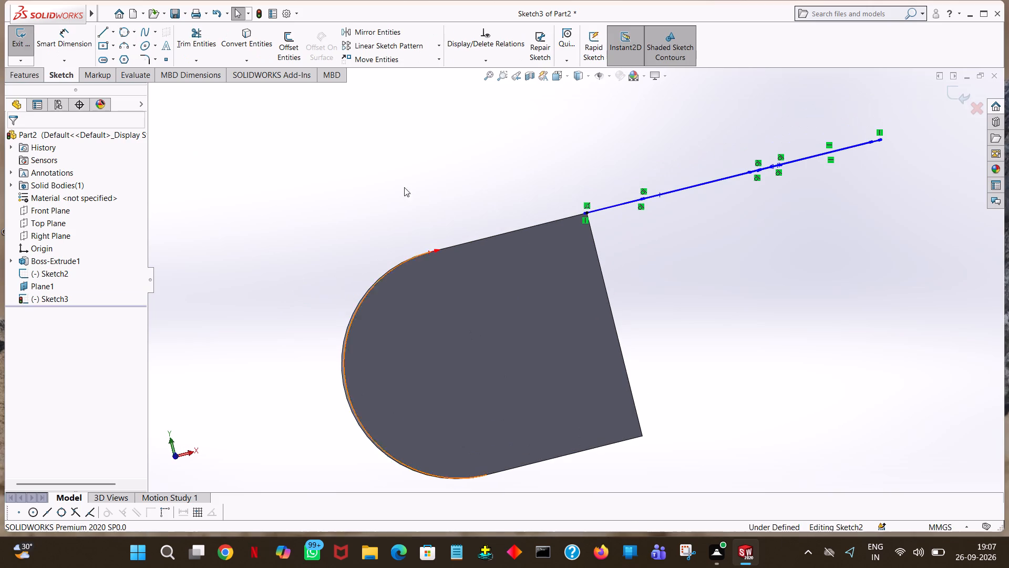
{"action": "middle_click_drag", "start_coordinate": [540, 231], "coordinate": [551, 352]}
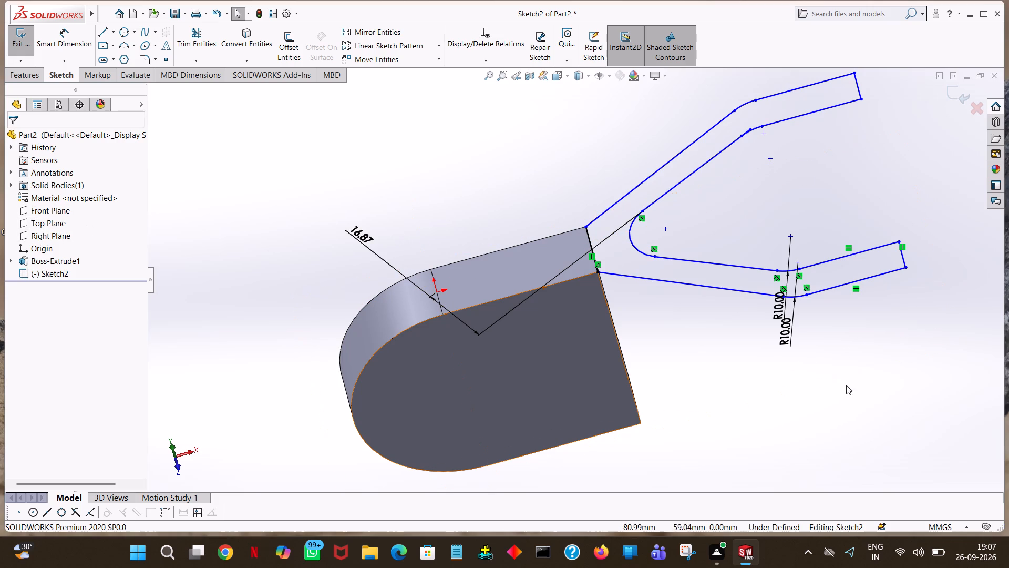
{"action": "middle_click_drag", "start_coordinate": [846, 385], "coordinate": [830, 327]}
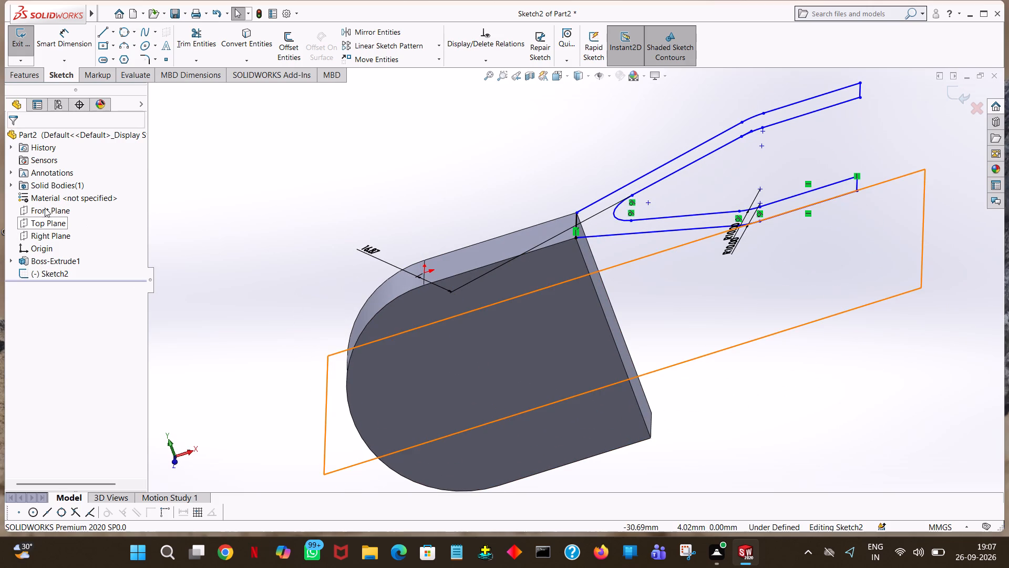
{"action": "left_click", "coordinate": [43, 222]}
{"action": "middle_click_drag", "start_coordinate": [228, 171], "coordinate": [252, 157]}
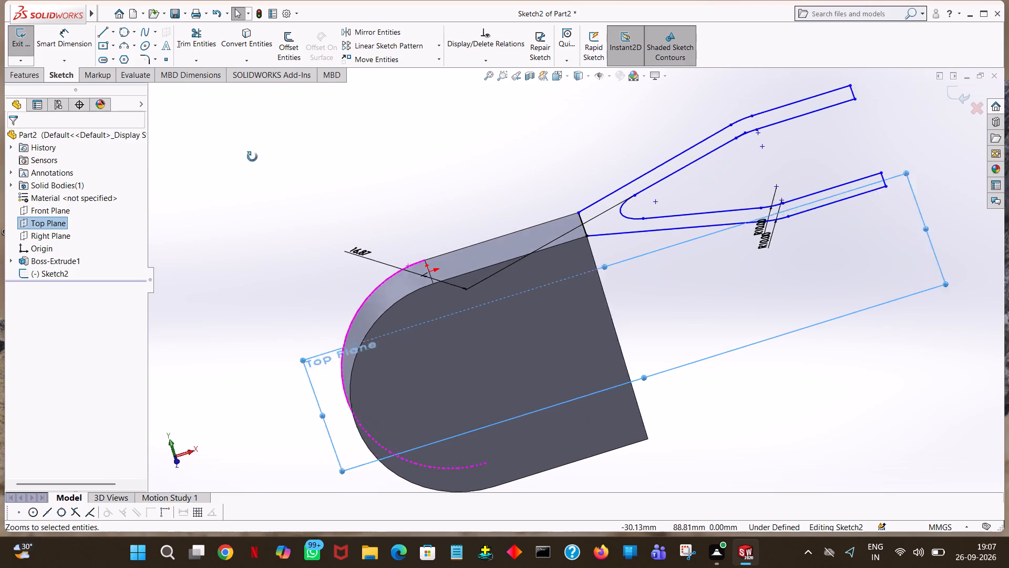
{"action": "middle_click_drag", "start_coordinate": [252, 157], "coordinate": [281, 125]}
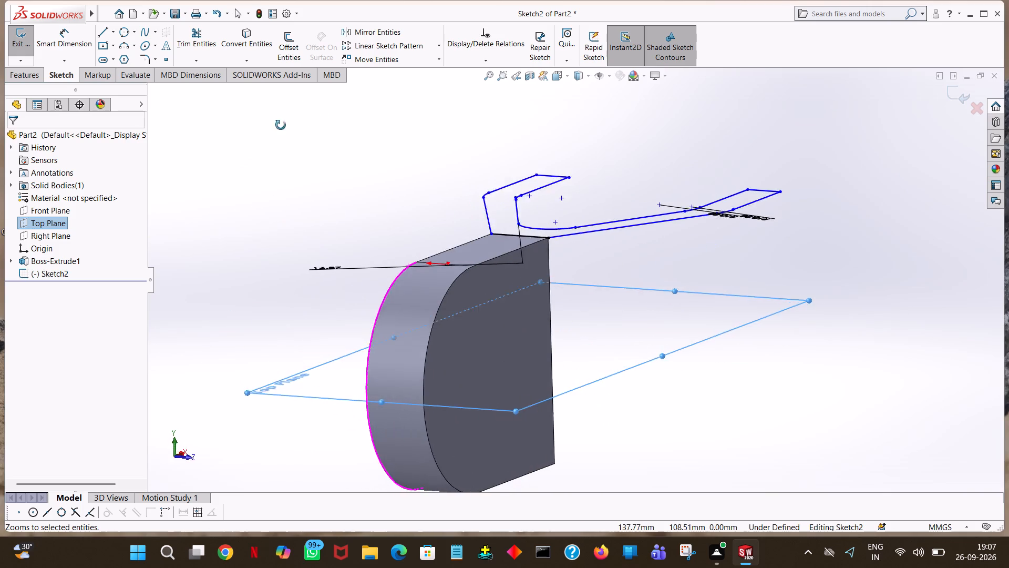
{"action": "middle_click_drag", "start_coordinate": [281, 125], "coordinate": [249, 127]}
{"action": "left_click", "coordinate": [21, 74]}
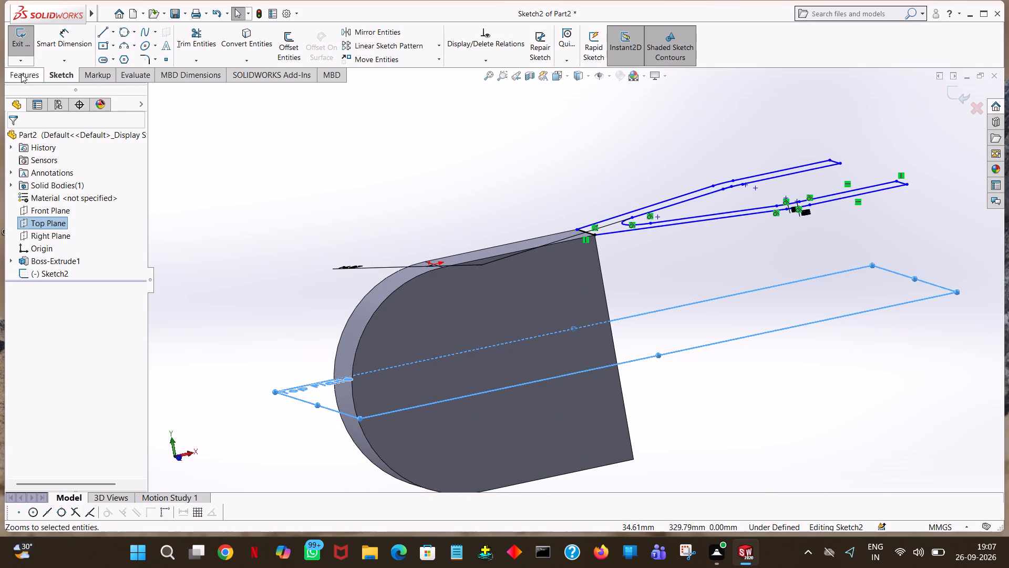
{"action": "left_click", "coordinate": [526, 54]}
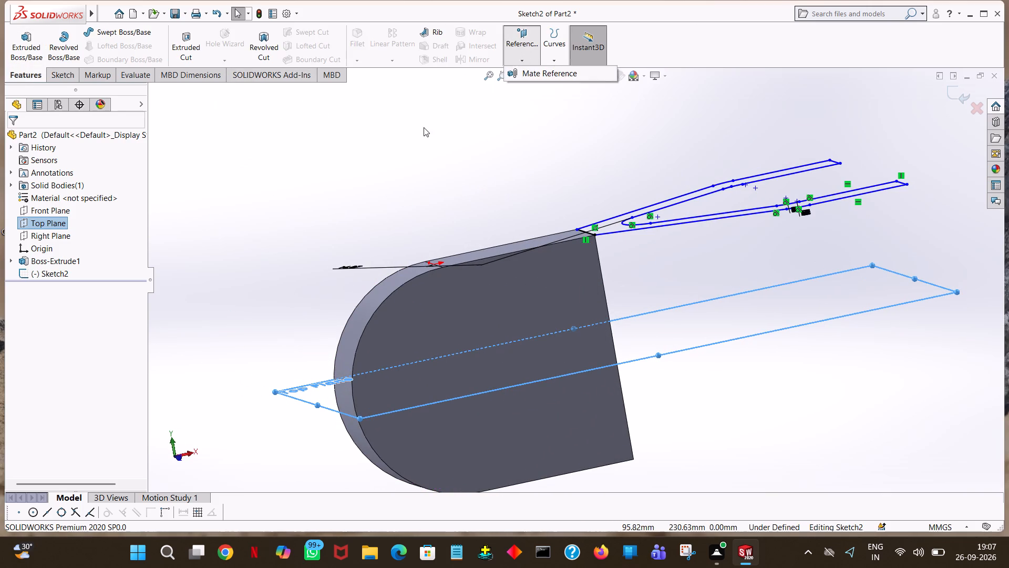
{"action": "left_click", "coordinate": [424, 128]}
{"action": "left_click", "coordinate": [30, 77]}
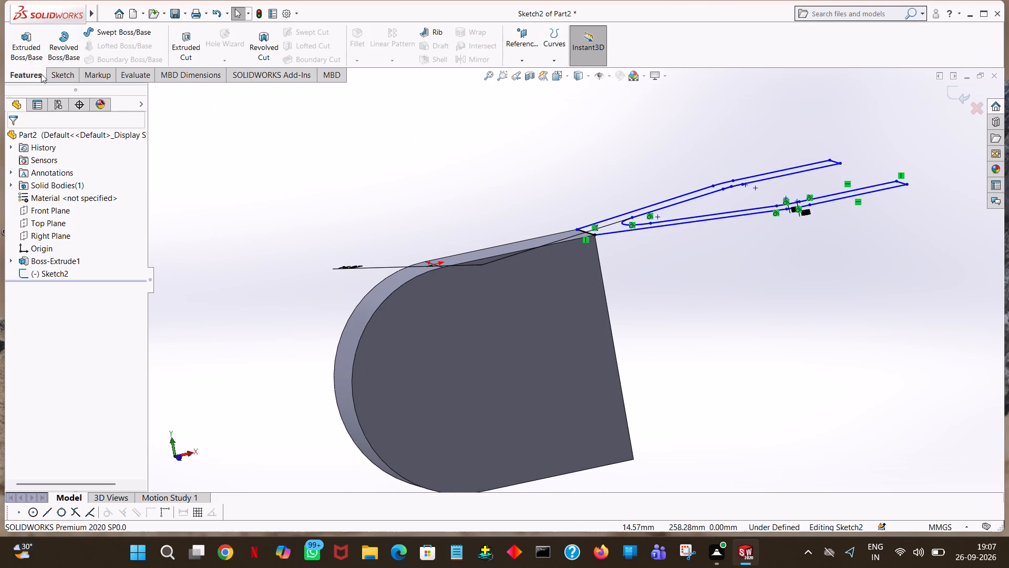
Exit the open fork profile sketch, keeping its geometry.
{"action": "left_click", "coordinate": [58, 76]}
{"action": "left_click", "coordinate": [14, 42]}
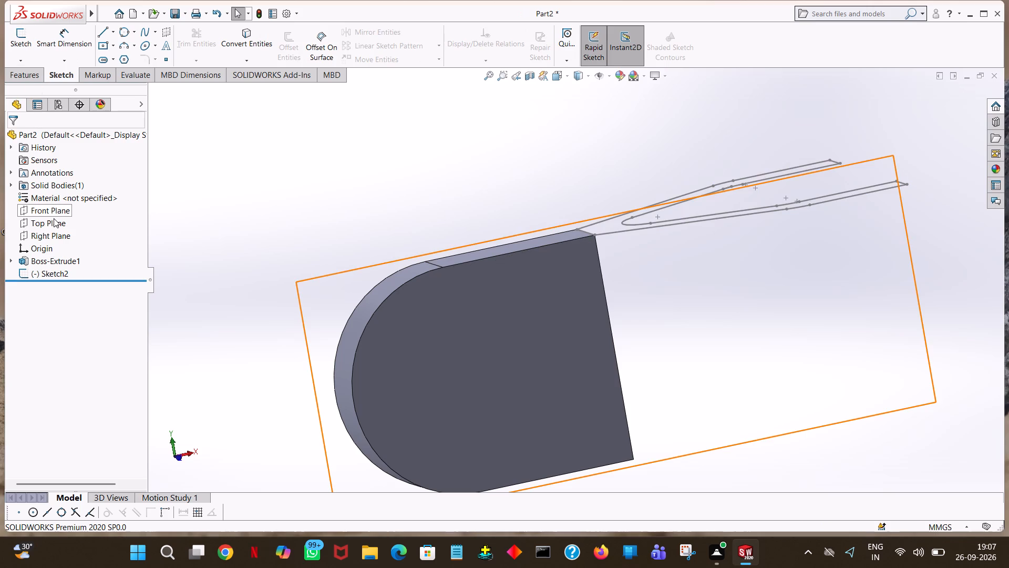
Create a reference plane parallel to the Top Plane, offset 30 mm upward toward the fork sketch.
{"action": "left_click", "coordinate": [54, 219]}
{"action": "middle_click_drag", "start_coordinate": [300, 199], "coordinate": [320, 171]}
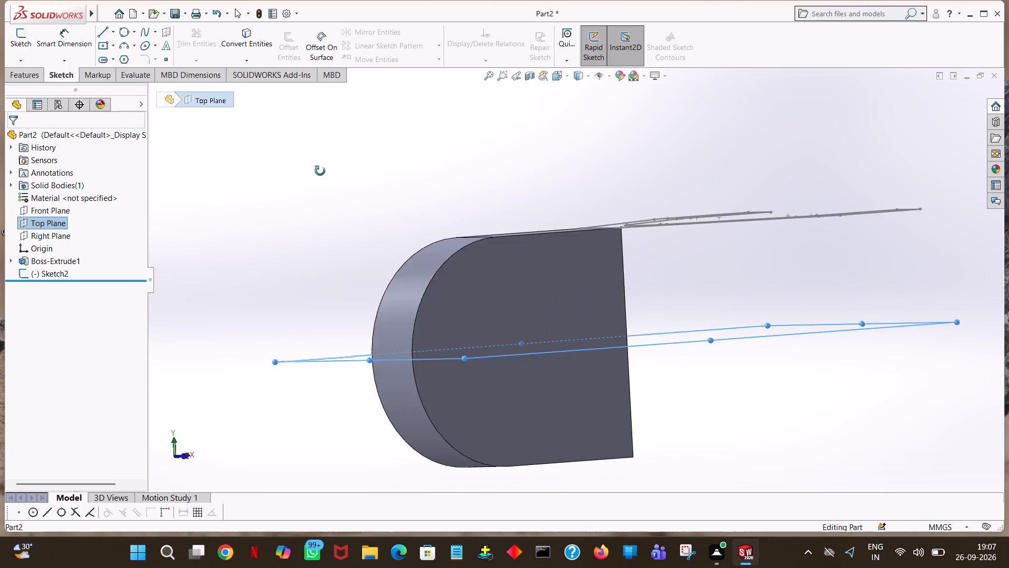
{"action": "middle_click_drag", "start_coordinate": [320, 171], "coordinate": [275, 176]}
{"action": "left_click", "coordinate": [5, 75]}
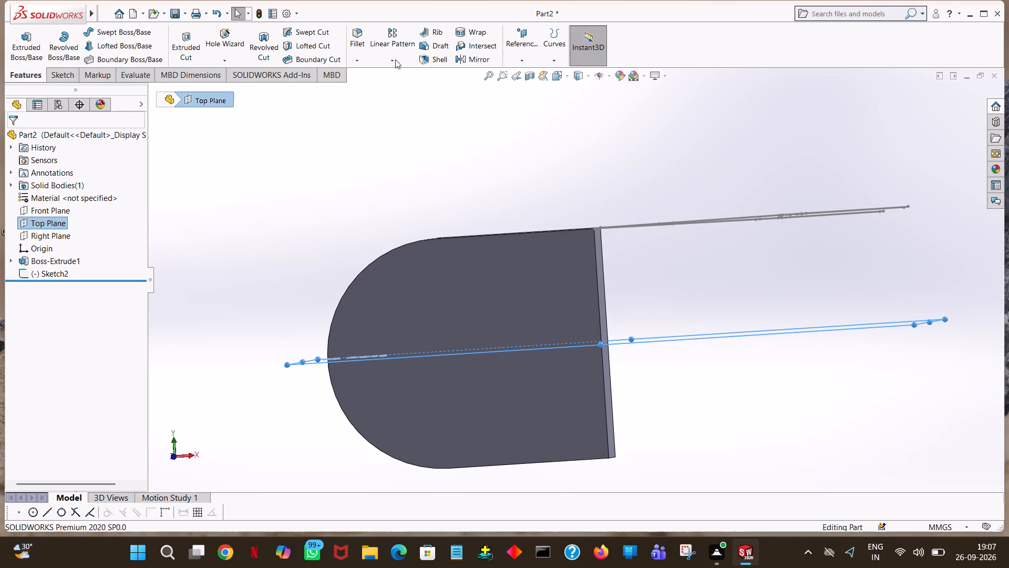
{"action": "left_click", "coordinate": [519, 57]}
{"action": "left_click", "coordinate": [519, 68]}
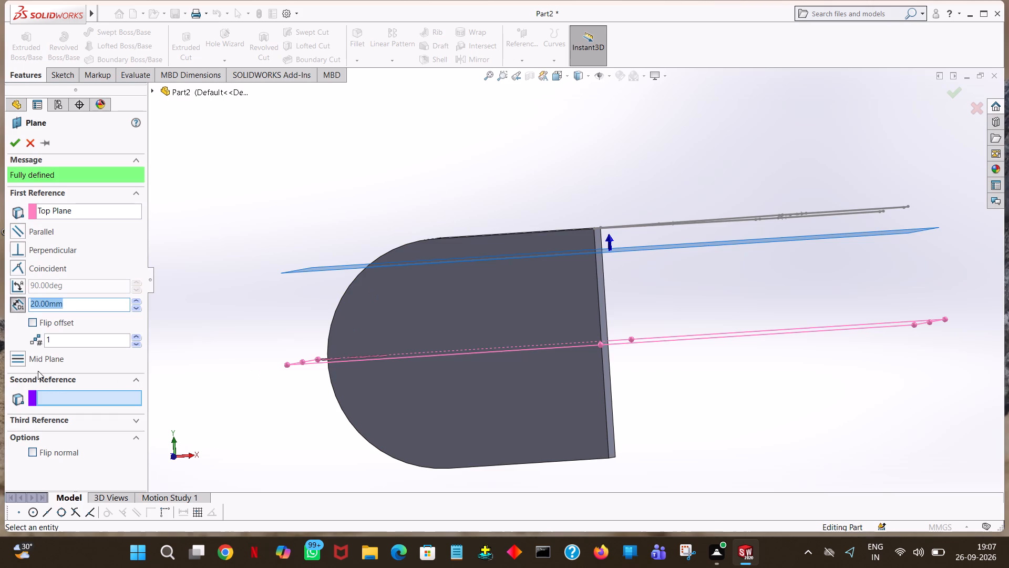
{"action": "key", "text": "3"}
{"action": "key", "text": "0"}
{"action": "key", "text": "Return"}
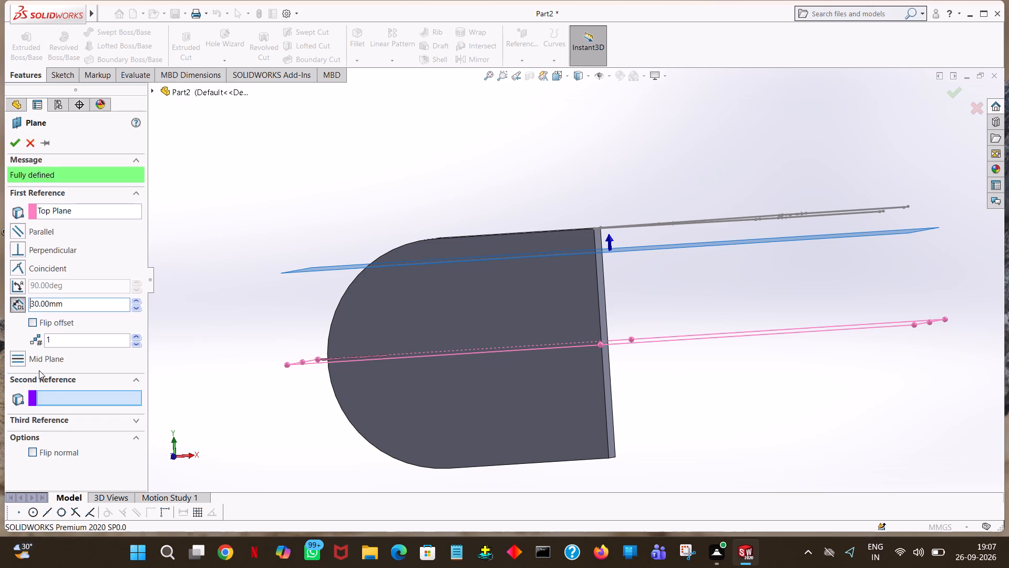
{"action": "left_click", "coordinate": [21, 141]}
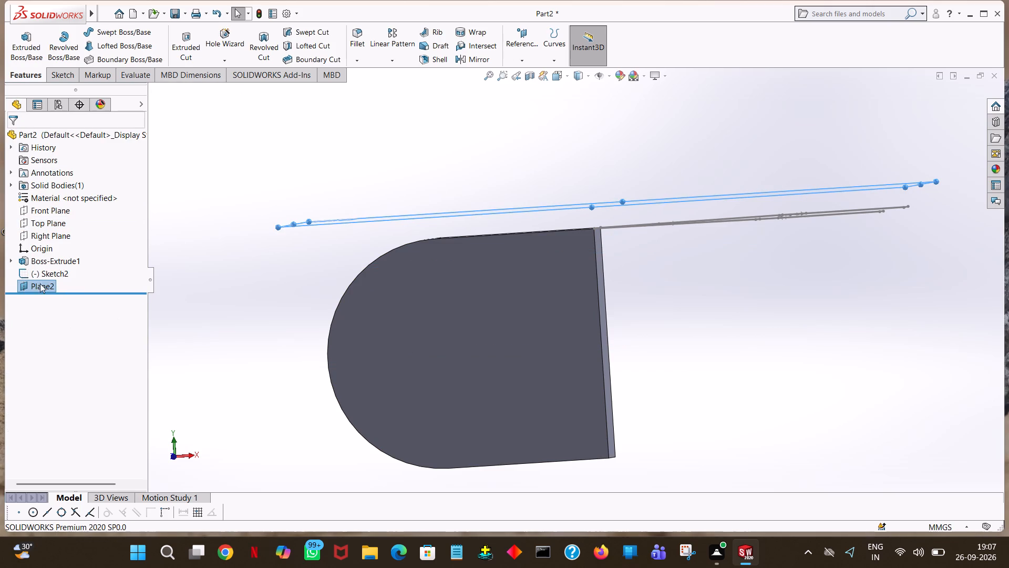
Start a new sketch on the reference plane offset 30 mm above the Top Plane.
{"action": "left_click", "coordinate": [32, 283]}
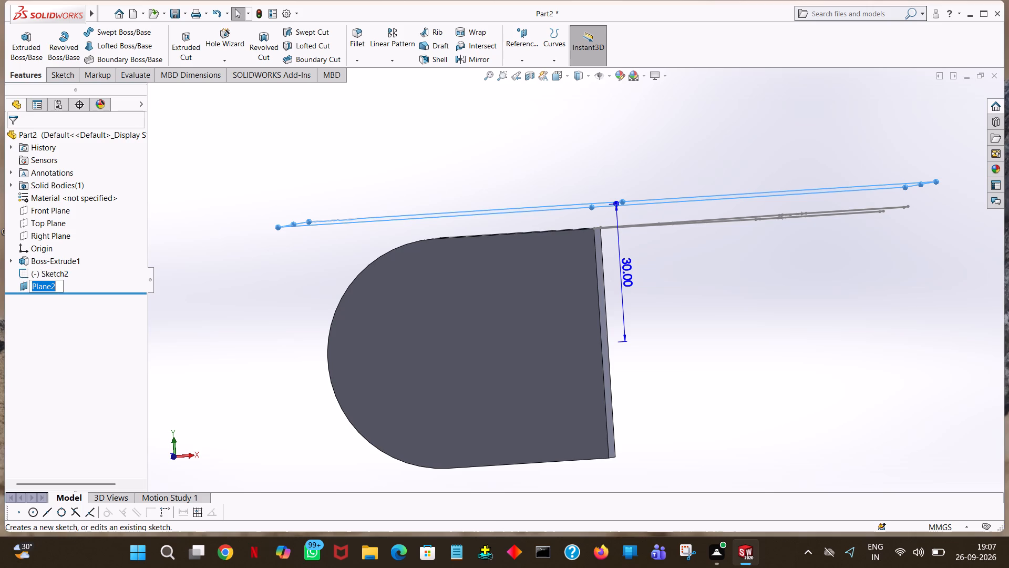
{"action": "left_click", "coordinate": [29, 286]}
{"action": "left_click", "coordinate": [194, 307]}
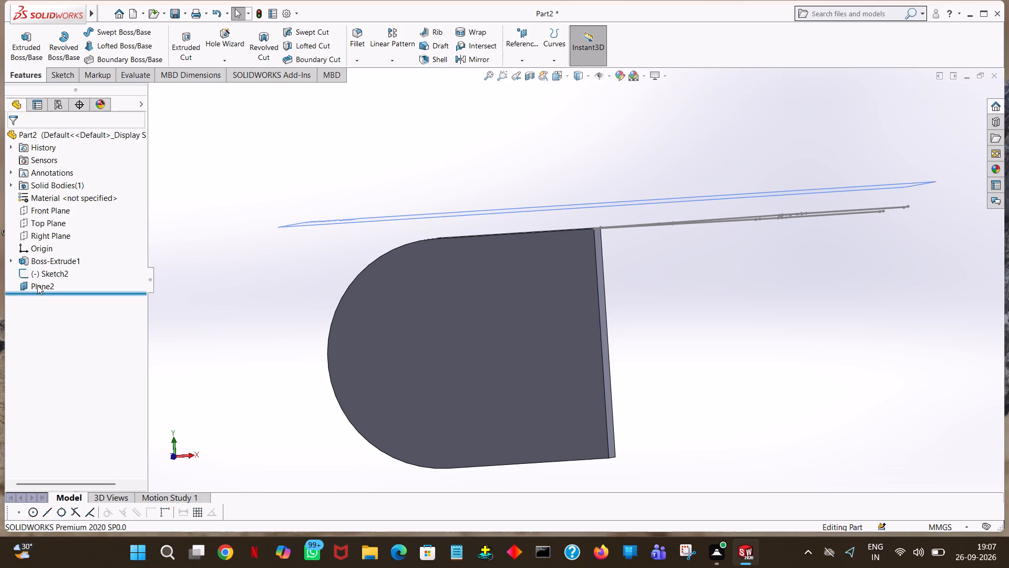
{"action": "left_click", "coordinate": [37, 286]}
{"action": "left_click", "coordinate": [48, 273]}
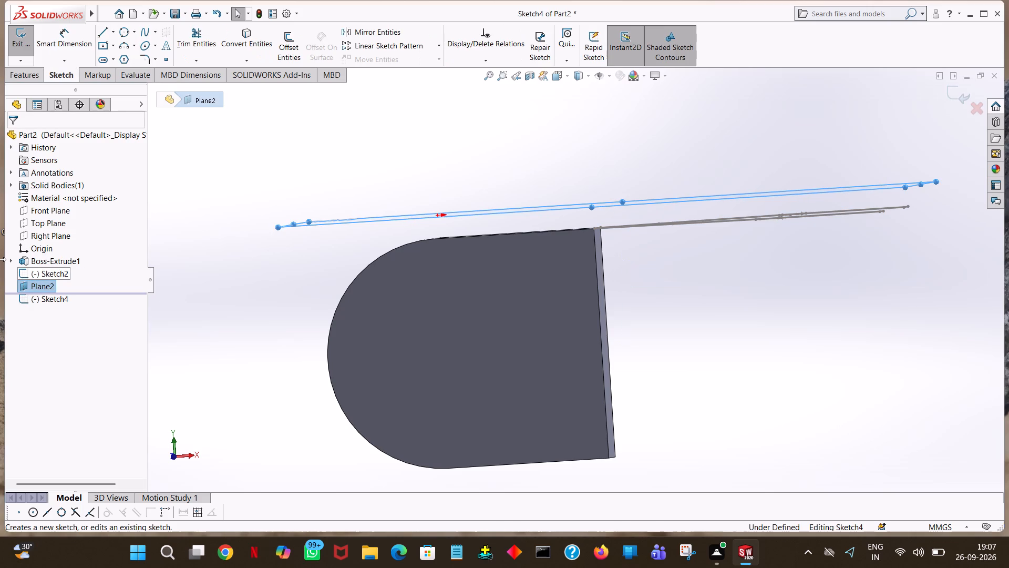
Begin Convert Entities with the far fork arm's outline: outer and inner slanted lines, both bend arcs, straight edges and end line.
{"action": "middle_click_drag", "start_coordinate": [428, 149], "coordinate": [431, 266]}
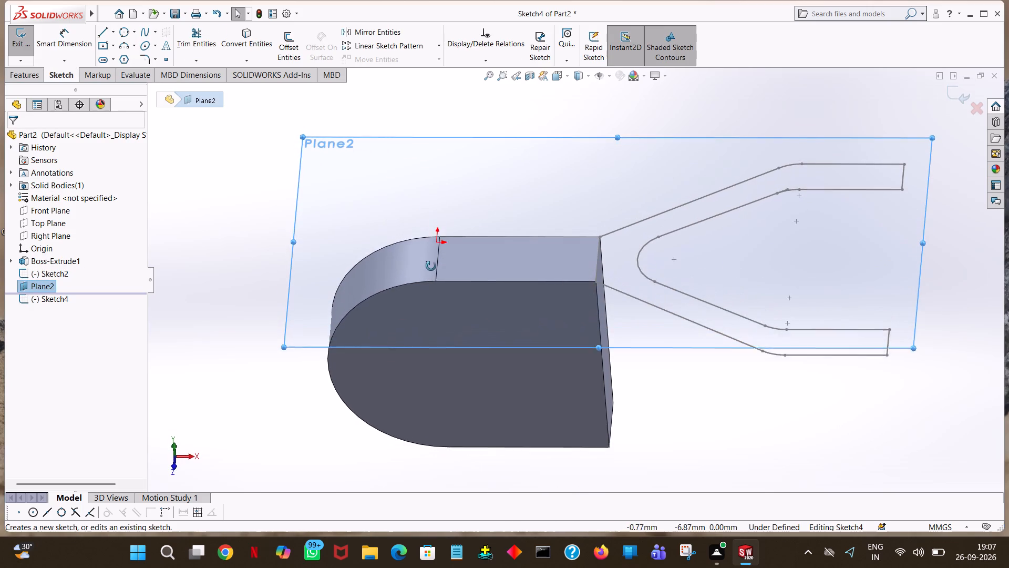
{"action": "middle_click_drag", "start_coordinate": [431, 266], "coordinate": [431, 291]}
{"action": "left_click", "coordinate": [249, 44]}
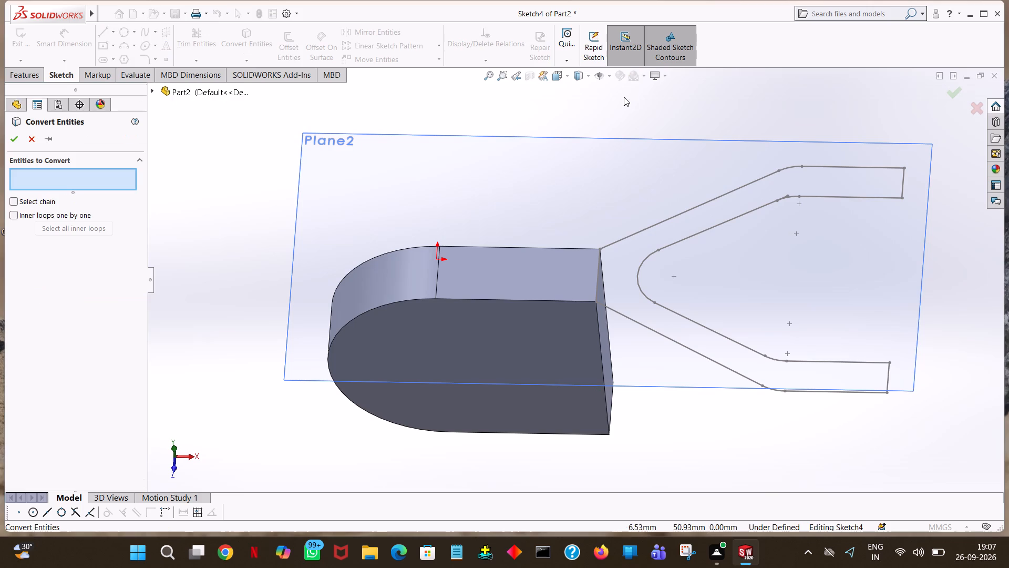
{"action": "left_click", "coordinate": [623, 239]}
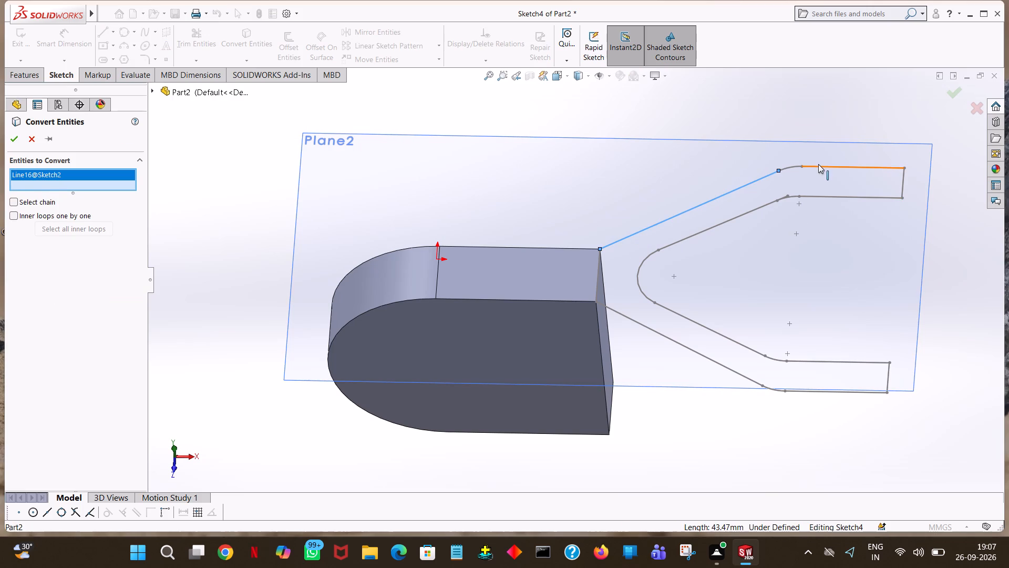
{"action": "left_click", "coordinate": [818, 164]}
{"action": "left_click", "coordinate": [788, 167]}
{"action": "left_click", "coordinate": [825, 195]}
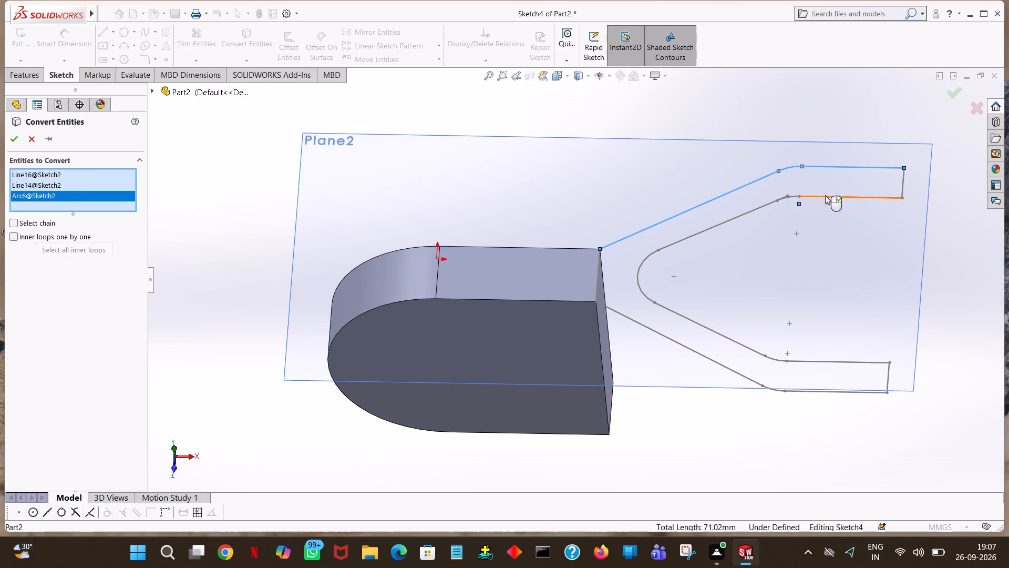
{"action": "left_click", "coordinate": [905, 180]}
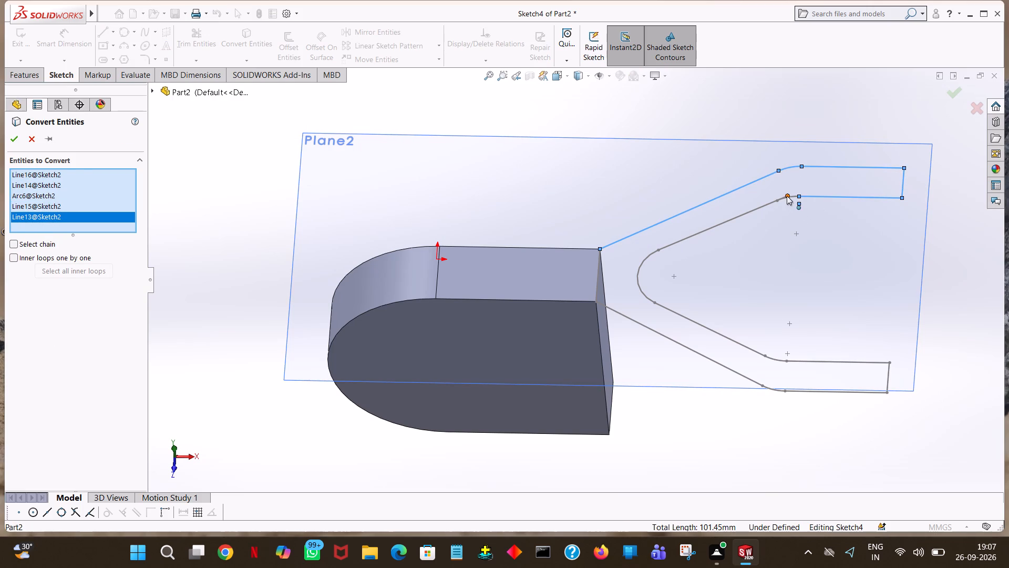
{"action": "left_click", "coordinate": [794, 198]}
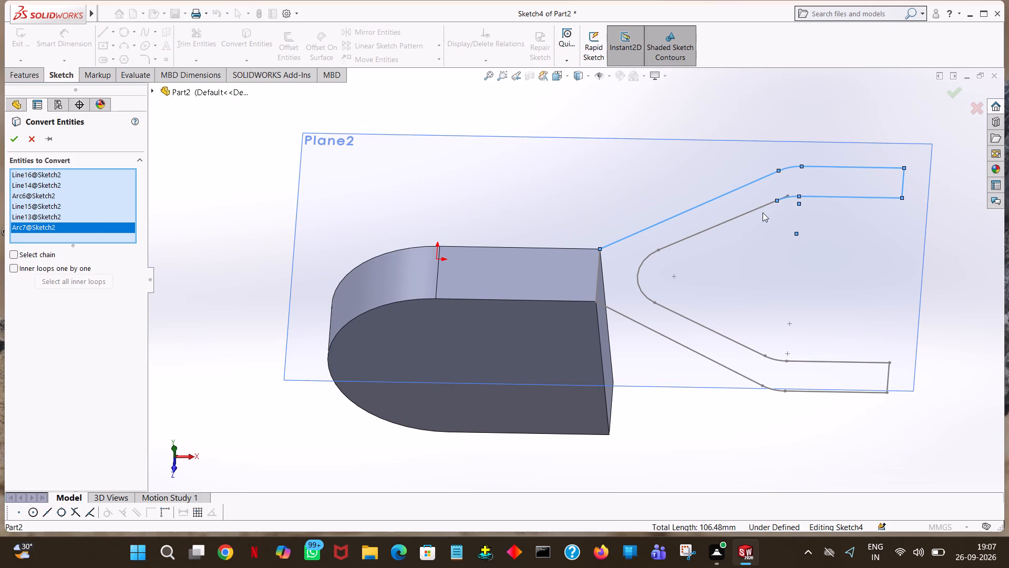
{"action": "left_click", "coordinate": [759, 206]}
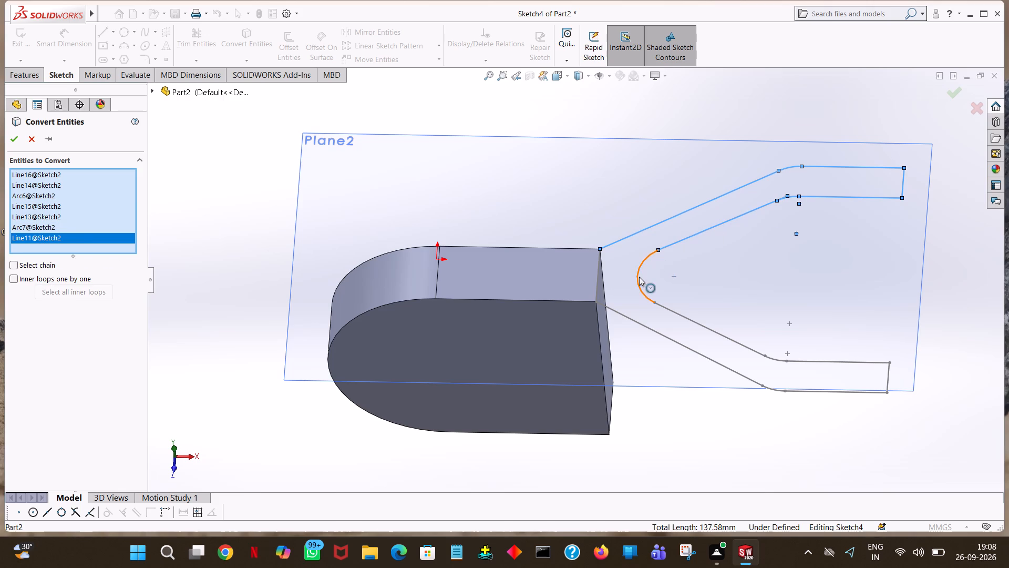
Add the rounded crotch, the near arm's outline and the closing line at the lever body, and convert the whole fork outline.
{"action": "left_click", "coordinate": [639, 277]}
{"action": "left_click", "coordinate": [662, 307]}
{"action": "left_click", "coordinate": [774, 361]}
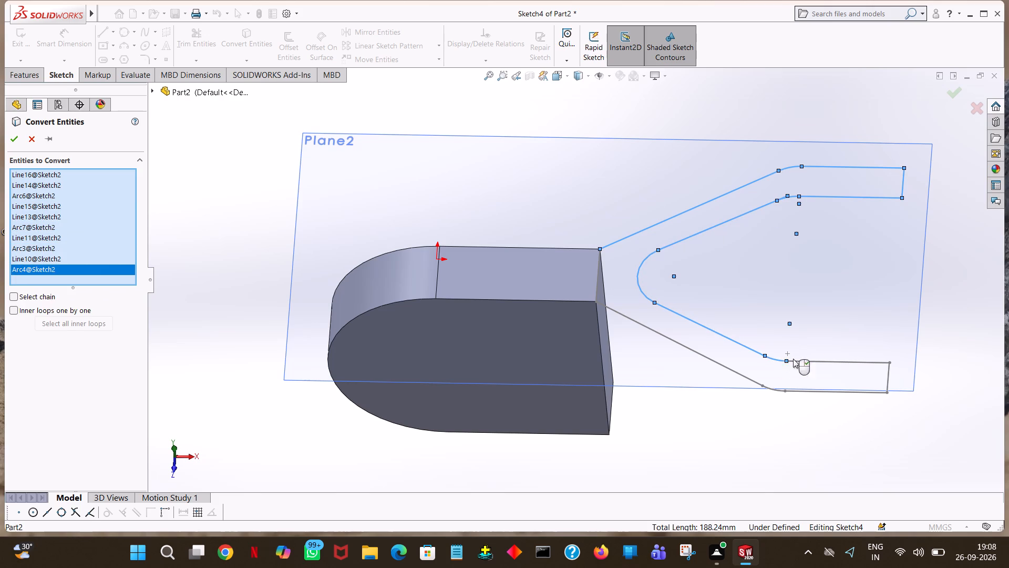
{"action": "left_click", "coordinate": [815, 360]}
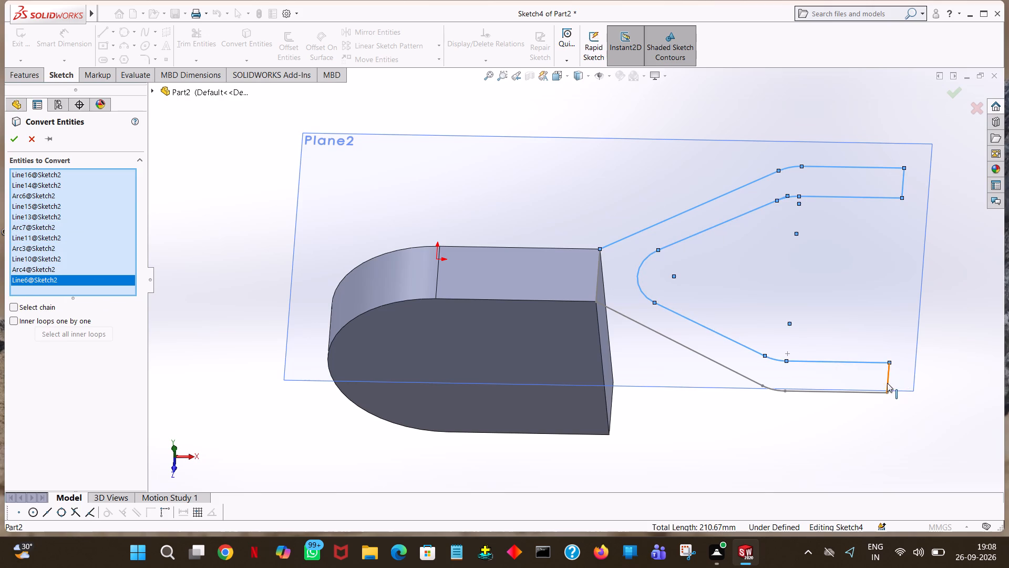
{"action": "left_click", "coordinate": [887, 383]}
{"action": "left_click", "coordinate": [877, 395]}
{"action": "left_click", "coordinate": [773, 392]}
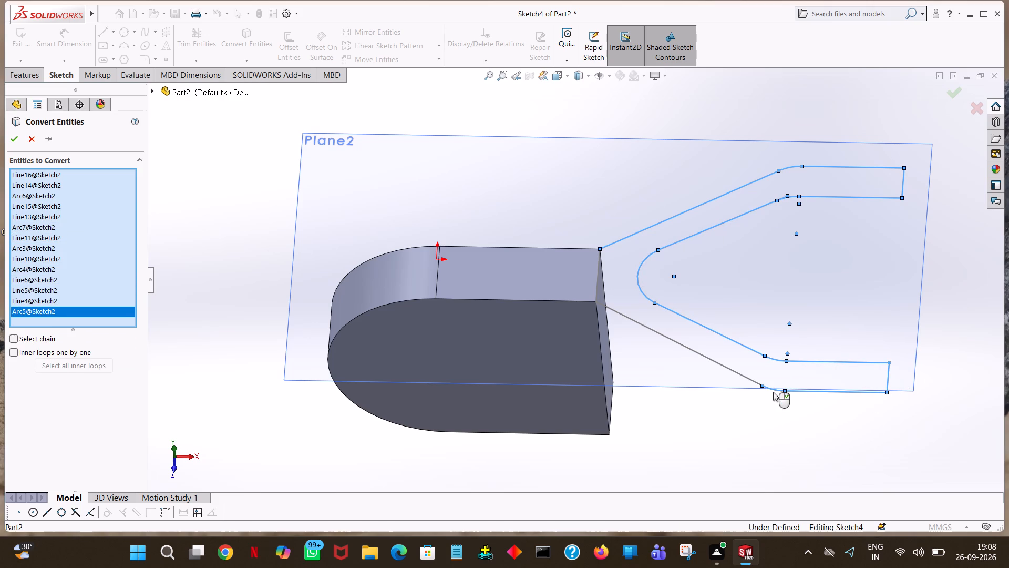
{"action": "left_click", "coordinate": [736, 372]}
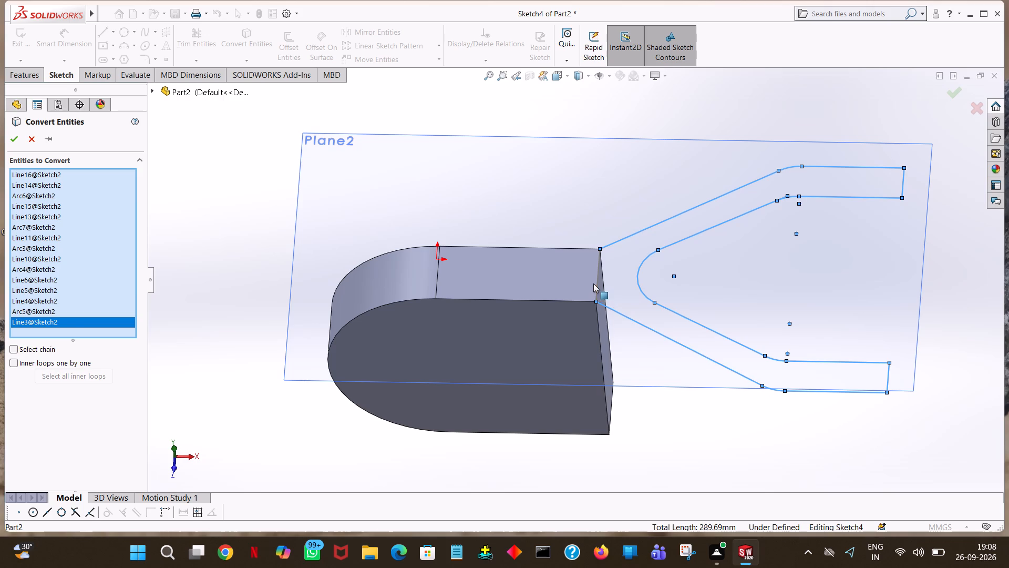
{"action": "left_click", "coordinate": [598, 279]}
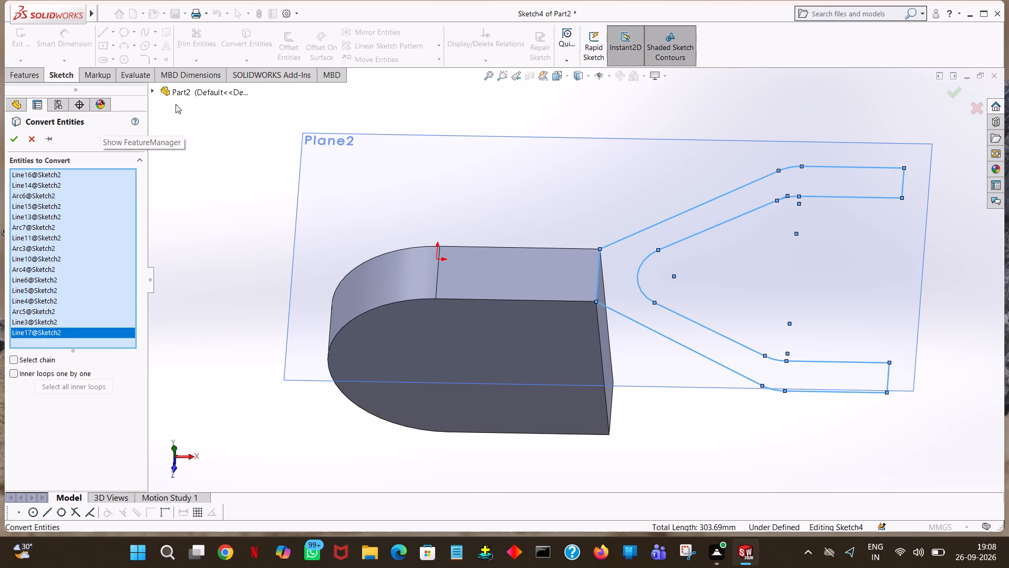
{"action": "left_click", "coordinate": [17, 138]}
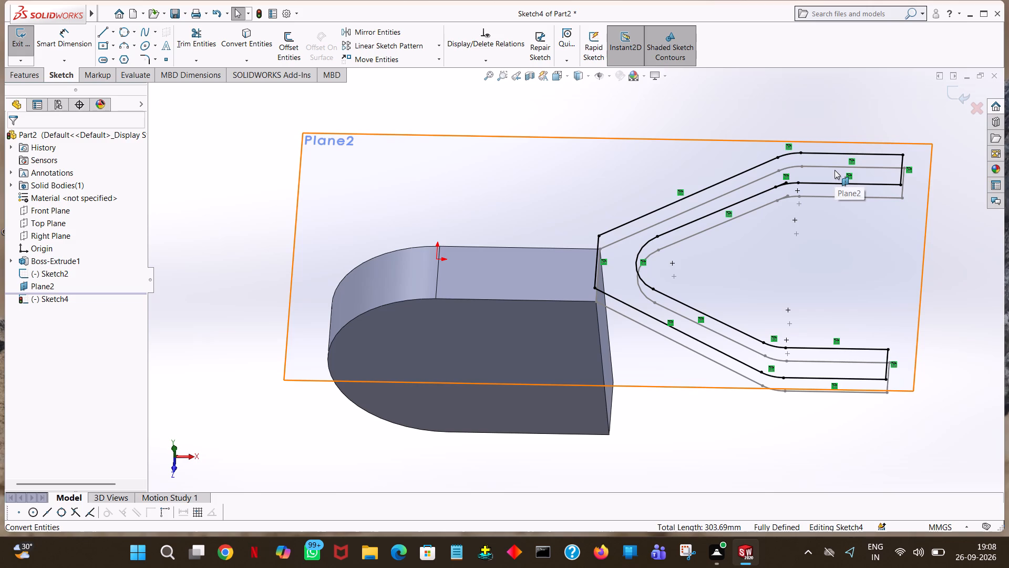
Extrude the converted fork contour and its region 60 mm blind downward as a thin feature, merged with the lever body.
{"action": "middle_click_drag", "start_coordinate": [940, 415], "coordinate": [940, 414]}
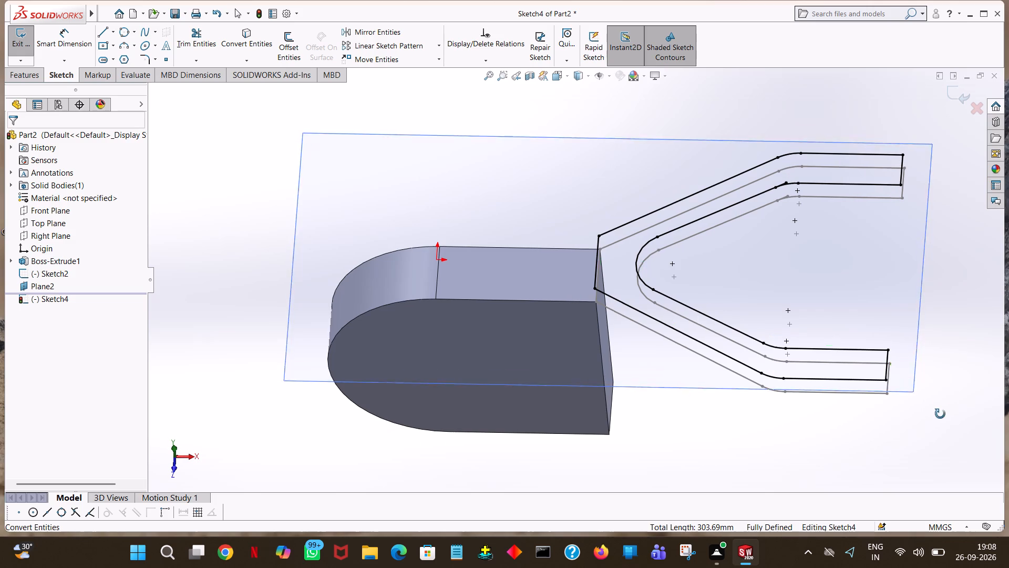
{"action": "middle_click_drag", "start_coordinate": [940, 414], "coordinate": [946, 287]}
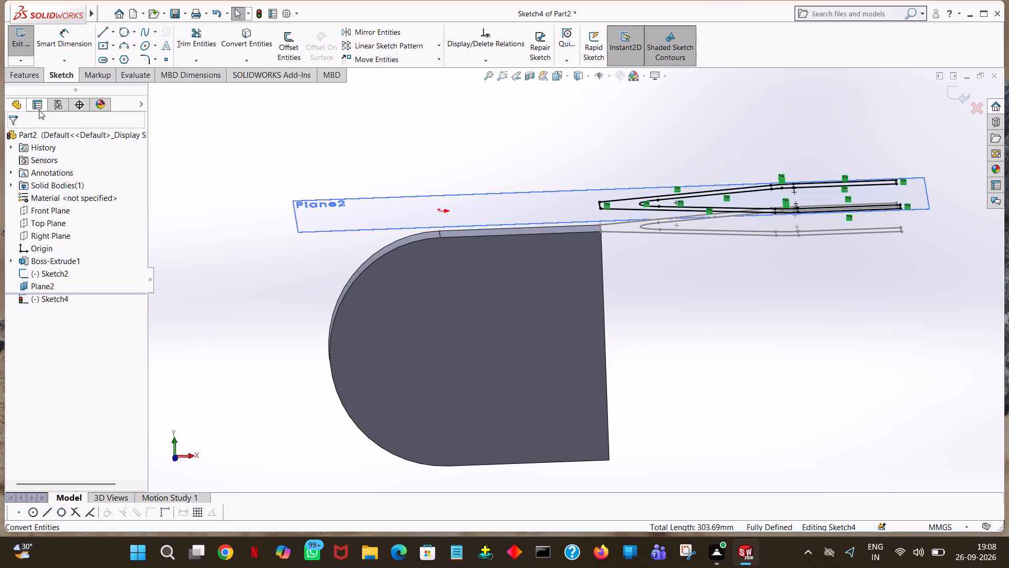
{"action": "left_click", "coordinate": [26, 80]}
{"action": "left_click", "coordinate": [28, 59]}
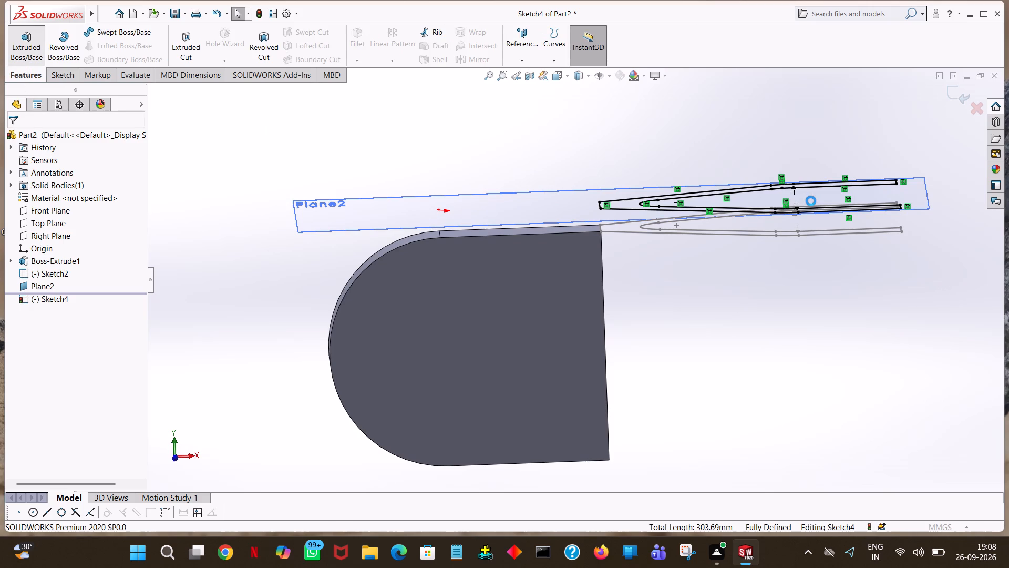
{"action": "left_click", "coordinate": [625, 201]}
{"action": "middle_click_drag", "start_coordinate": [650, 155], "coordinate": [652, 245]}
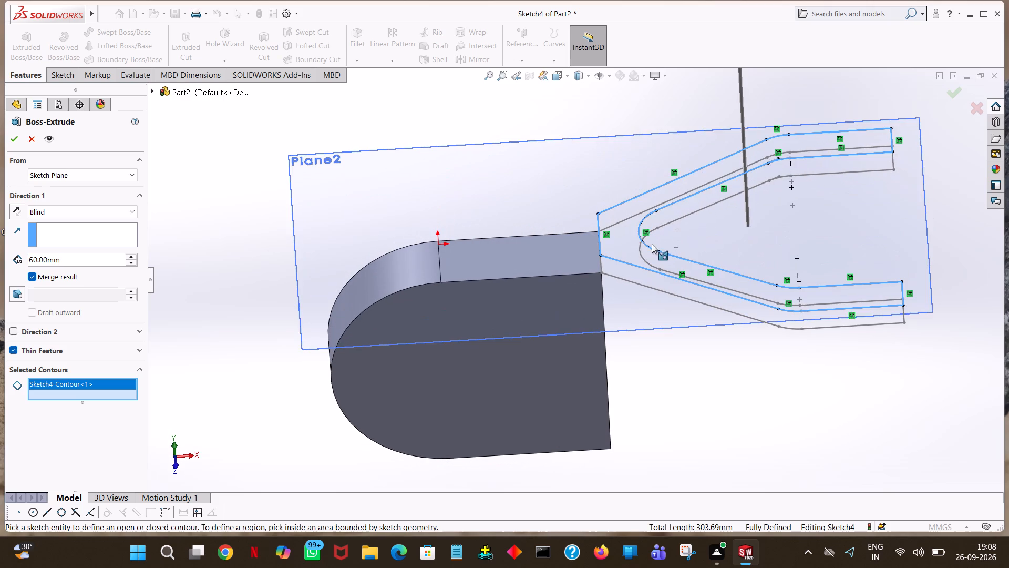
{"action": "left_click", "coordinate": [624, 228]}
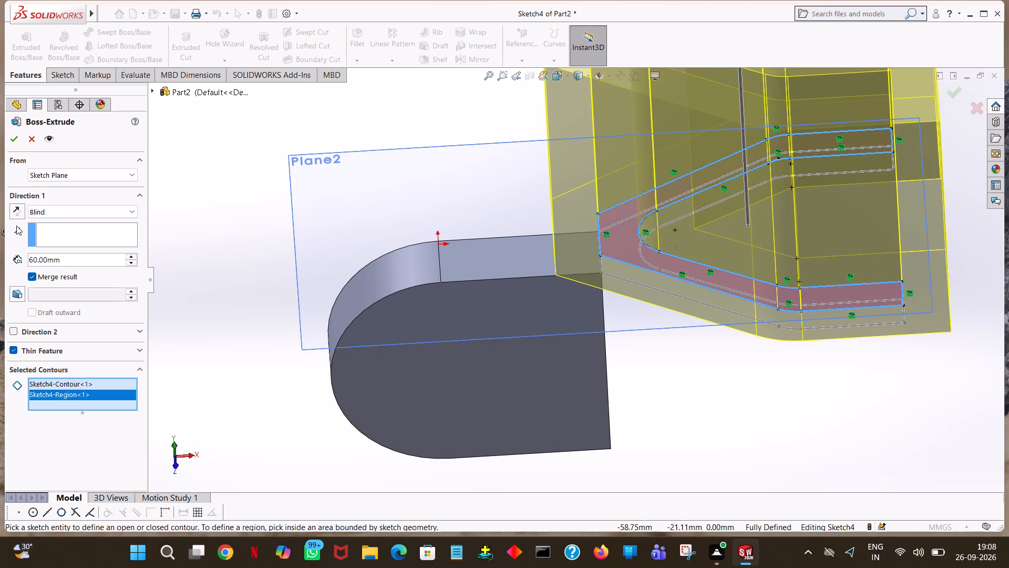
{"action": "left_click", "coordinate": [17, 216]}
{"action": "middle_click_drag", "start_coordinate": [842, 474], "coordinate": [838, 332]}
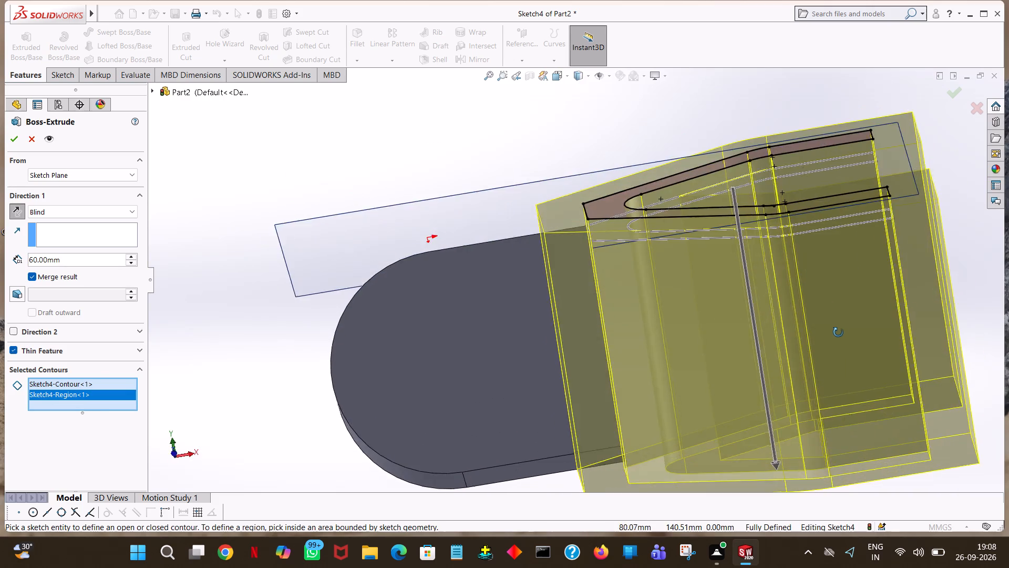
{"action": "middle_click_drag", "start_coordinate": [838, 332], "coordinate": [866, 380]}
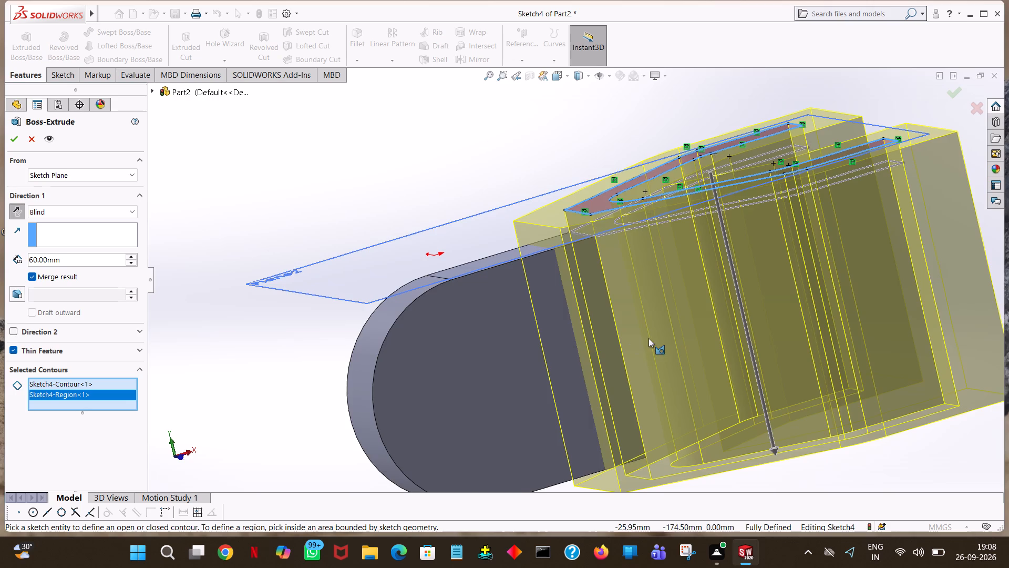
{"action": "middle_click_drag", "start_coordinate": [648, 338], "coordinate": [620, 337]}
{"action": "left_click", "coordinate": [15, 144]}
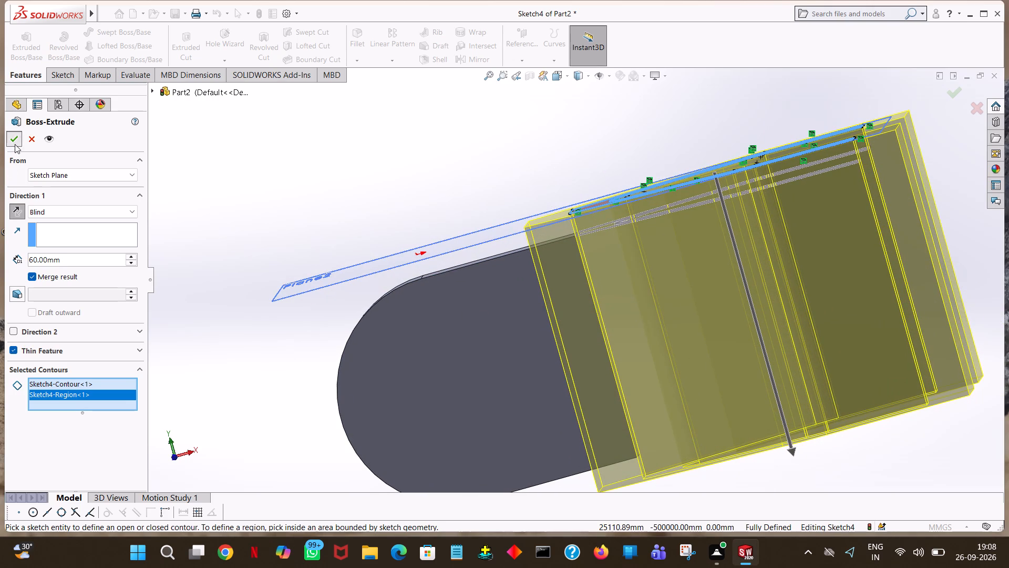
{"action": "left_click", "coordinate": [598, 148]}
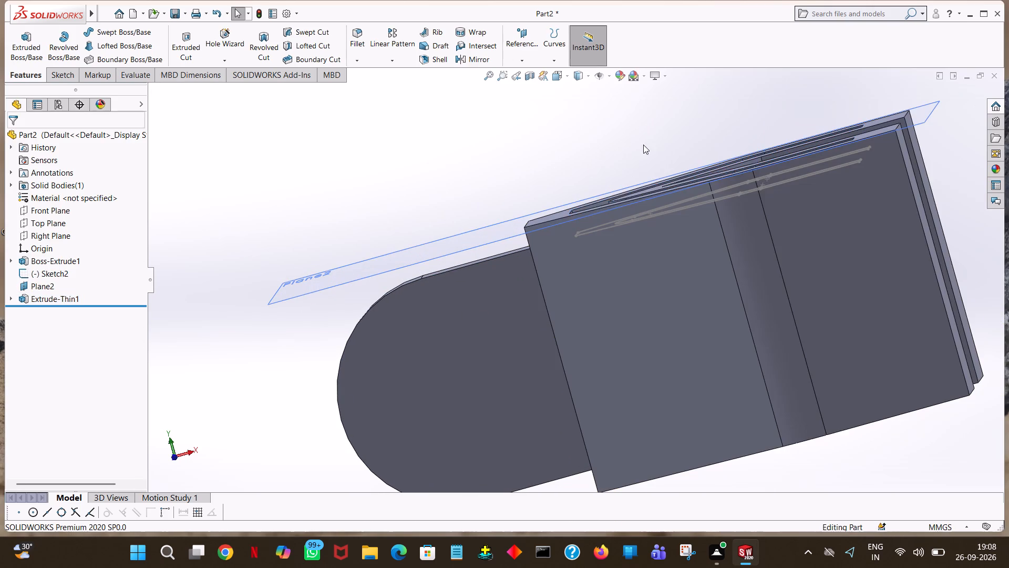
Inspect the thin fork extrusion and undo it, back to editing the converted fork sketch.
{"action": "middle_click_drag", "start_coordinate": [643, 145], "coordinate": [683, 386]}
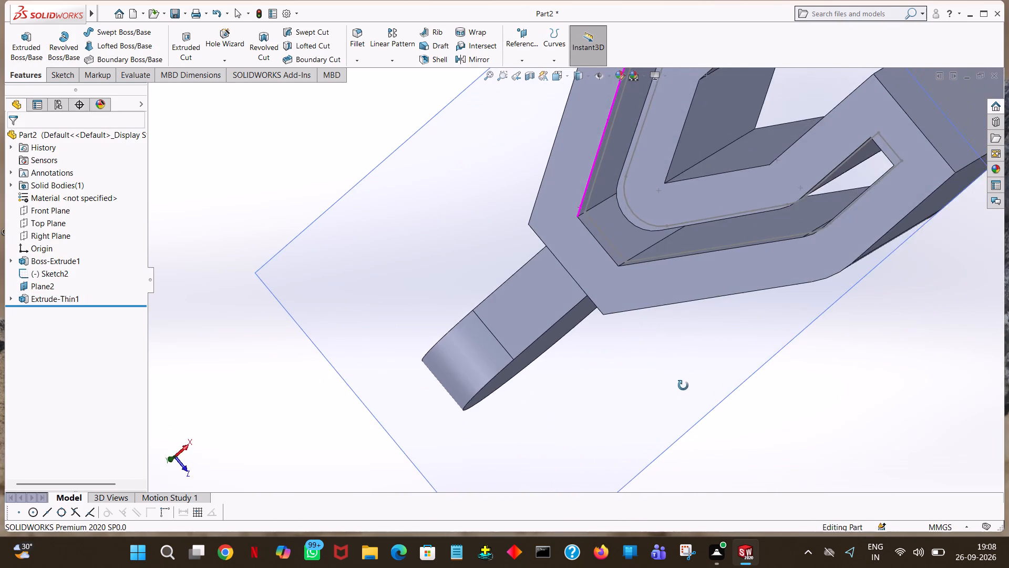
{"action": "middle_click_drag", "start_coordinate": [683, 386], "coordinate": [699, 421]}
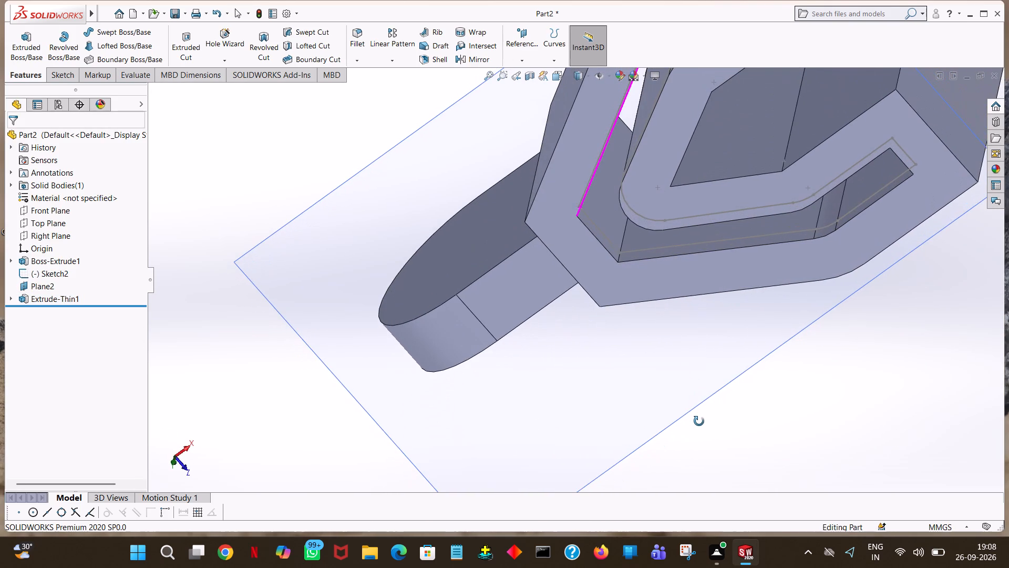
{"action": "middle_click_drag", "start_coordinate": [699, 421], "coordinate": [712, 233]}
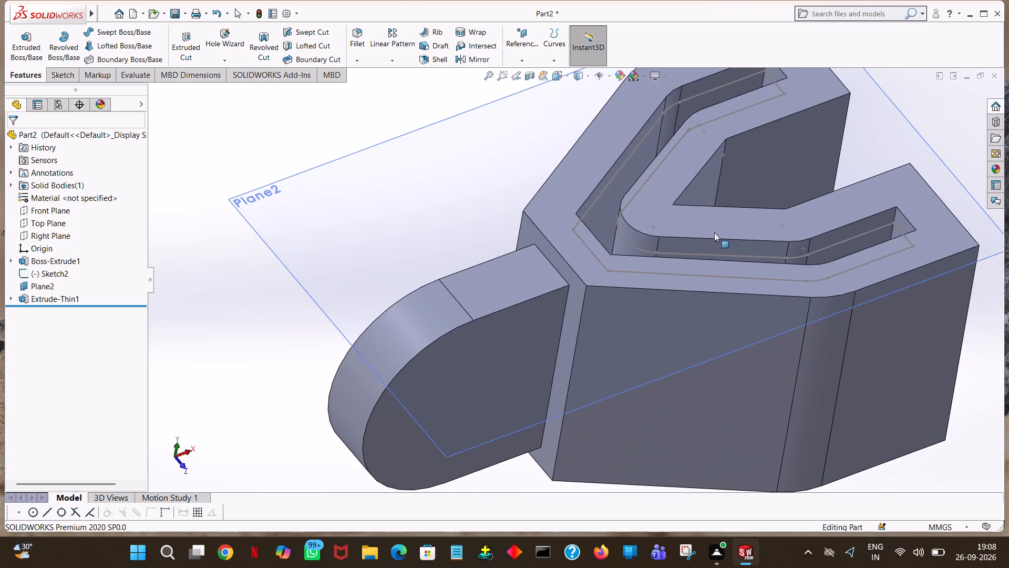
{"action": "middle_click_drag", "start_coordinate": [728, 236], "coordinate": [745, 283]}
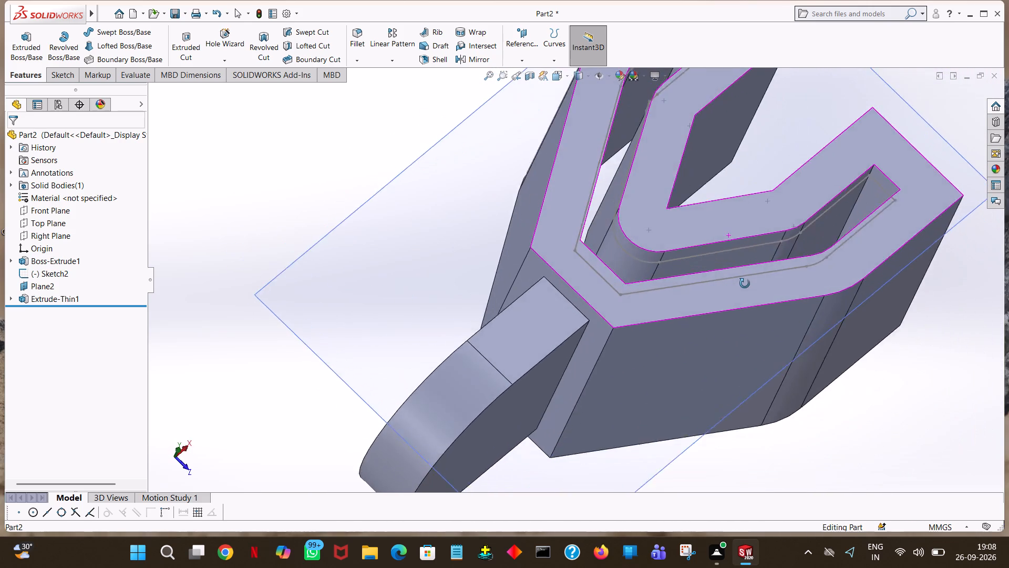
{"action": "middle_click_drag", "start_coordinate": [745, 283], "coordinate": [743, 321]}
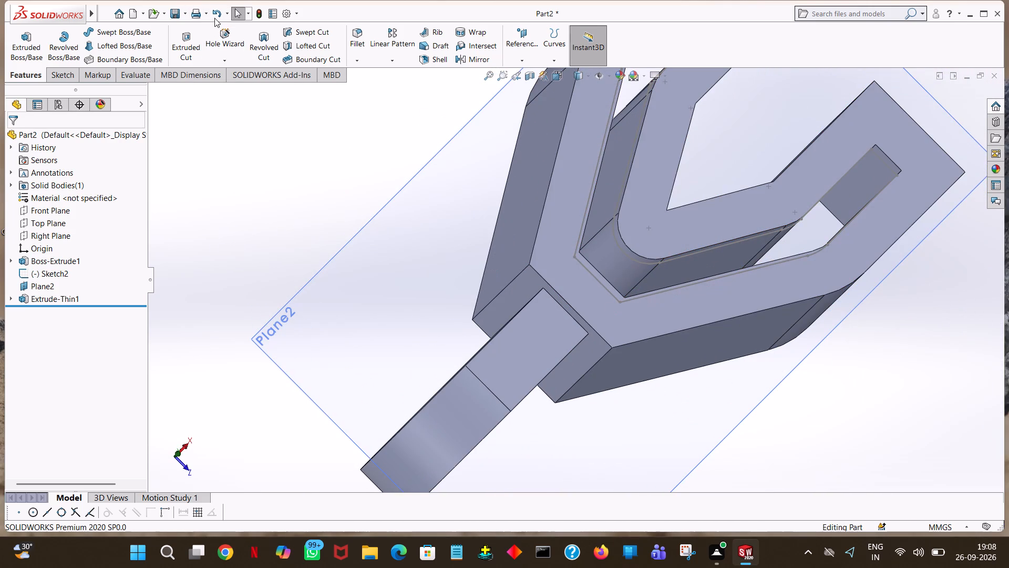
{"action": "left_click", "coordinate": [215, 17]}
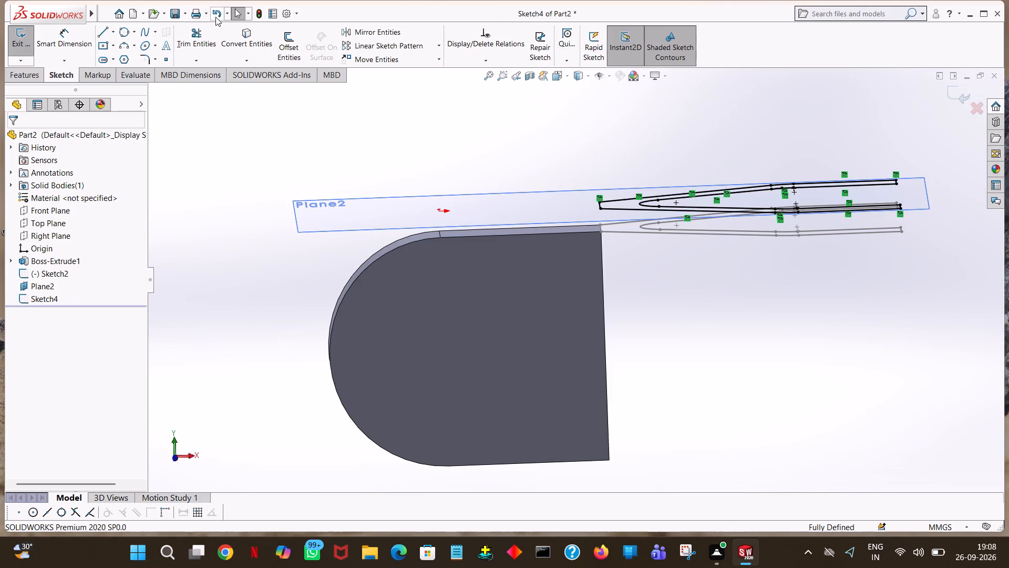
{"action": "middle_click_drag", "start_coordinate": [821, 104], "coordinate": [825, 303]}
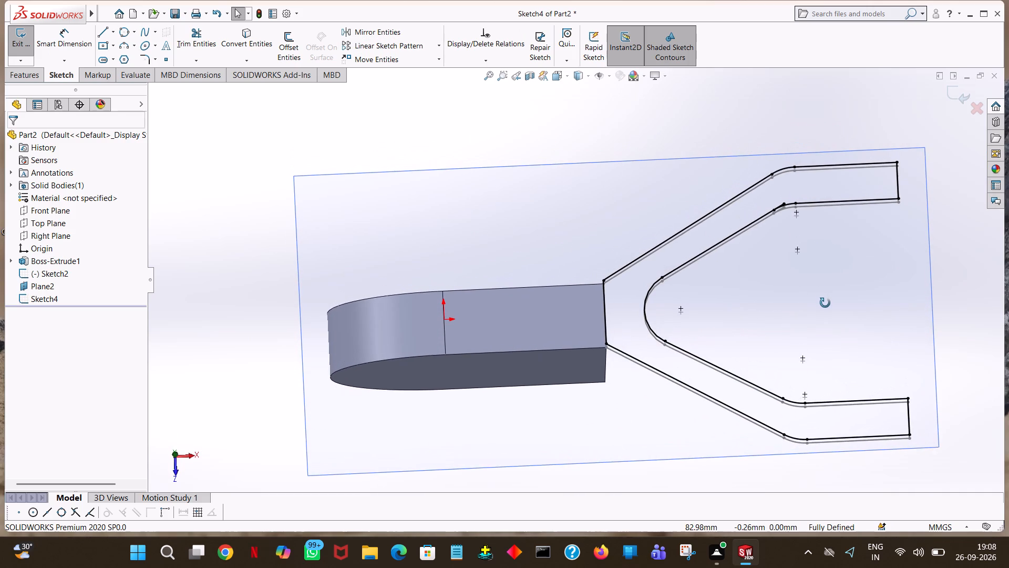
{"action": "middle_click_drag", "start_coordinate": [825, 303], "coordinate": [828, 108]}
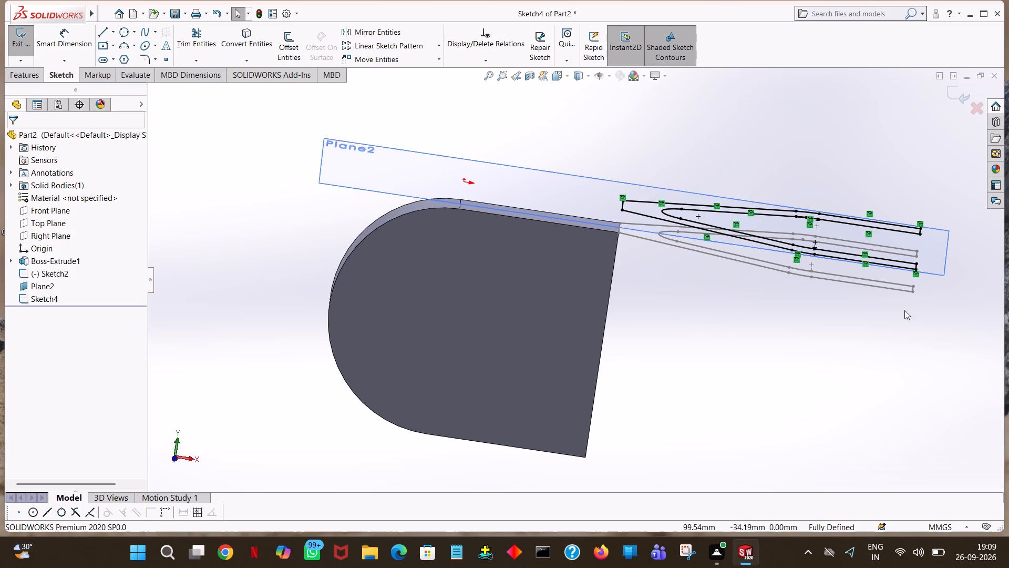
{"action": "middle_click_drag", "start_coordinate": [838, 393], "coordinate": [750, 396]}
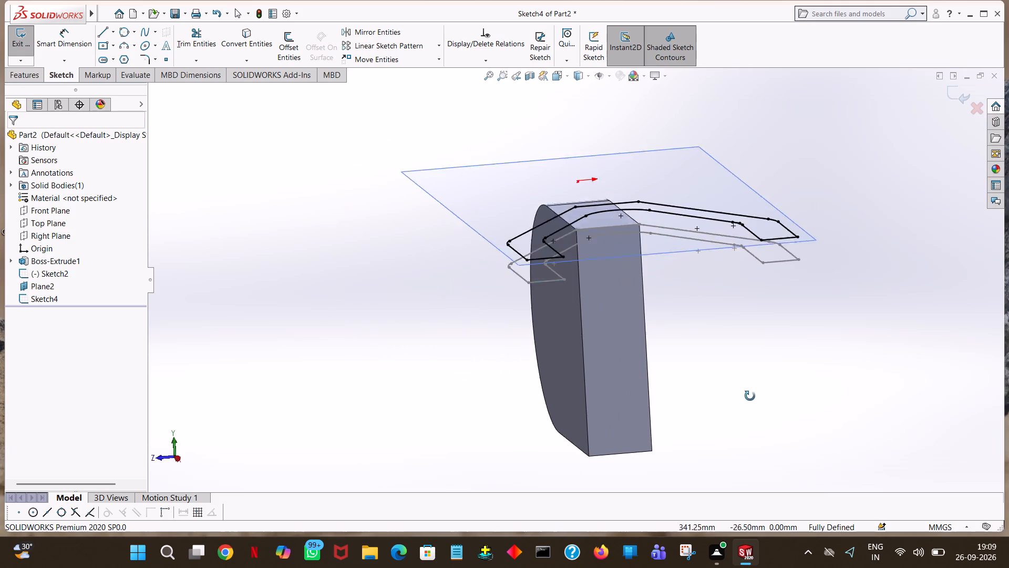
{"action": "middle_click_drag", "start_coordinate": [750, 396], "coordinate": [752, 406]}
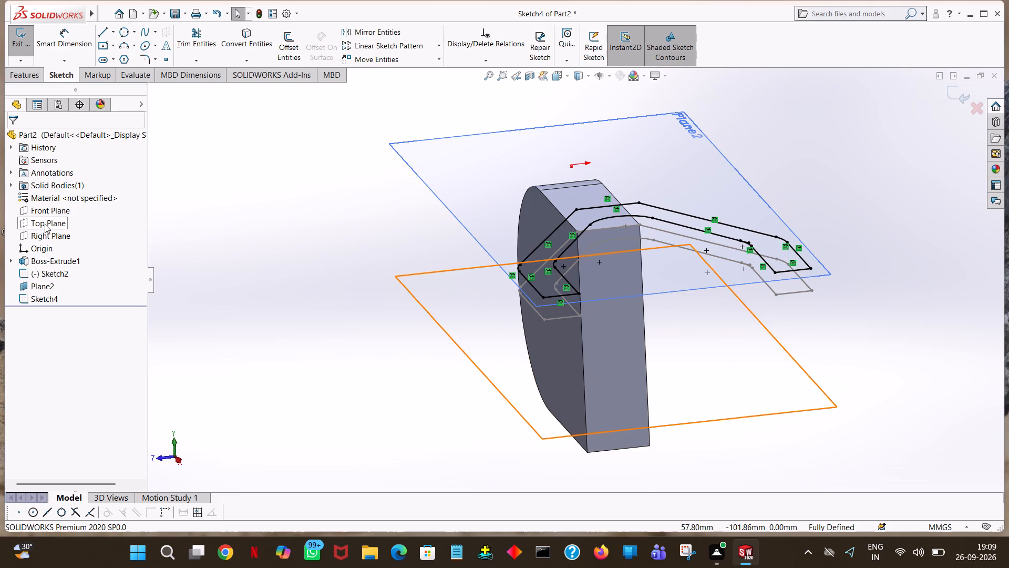
Exit the sketch holding the converted fork outline, keeping it in the part.
{"action": "left_click", "coordinate": [48, 214]}
{"action": "middle_click_drag", "start_coordinate": [756, 317], "coordinate": [749, 316]}
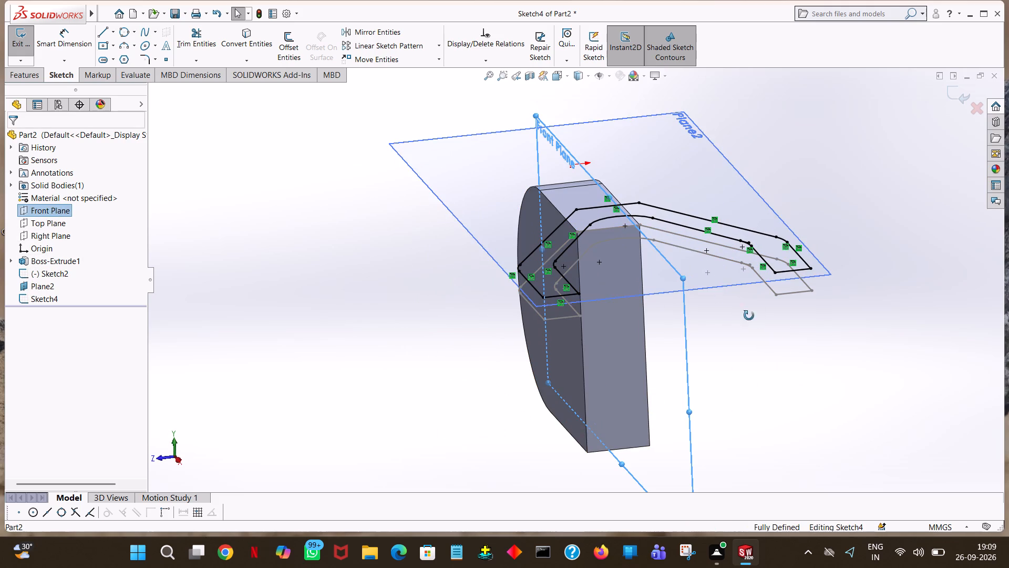
{"action": "middle_click_drag", "start_coordinate": [749, 316], "coordinate": [751, 320]}
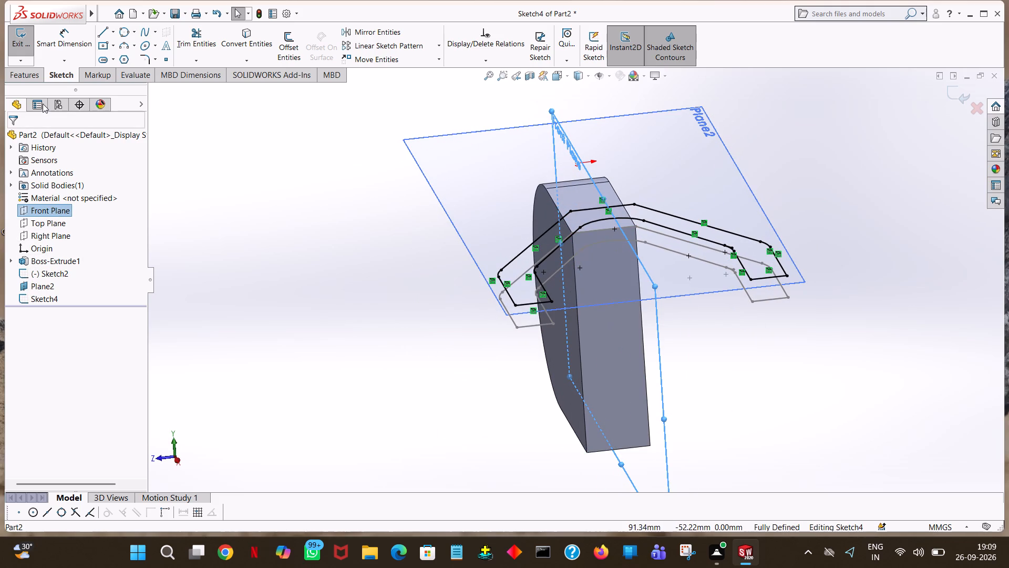
{"action": "left_click", "coordinate": [25, 46]}
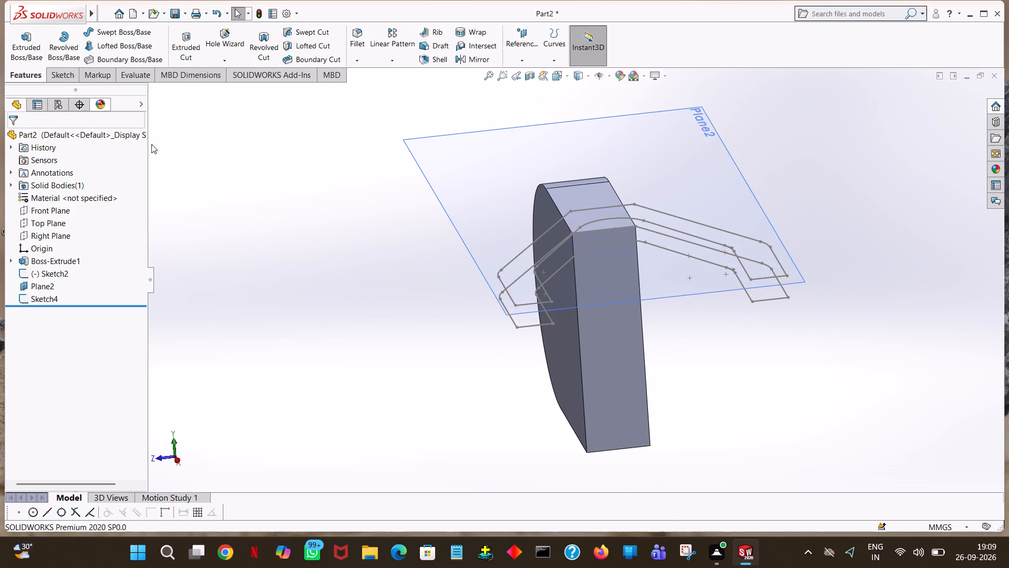
Create a reference plane parallel to the Front Plane at an offset of 7 mm.
{"action": "middle_click_drag", "start_coordinate": [313, 260], "coordinate": [334, 232]}
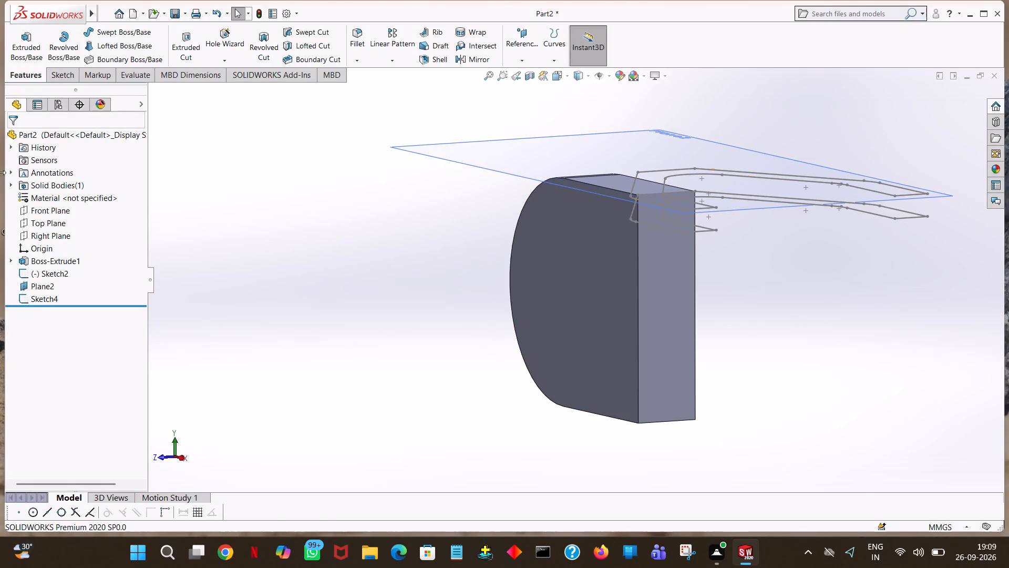
{"action": "left_click", "coordinate": [44, 216]}
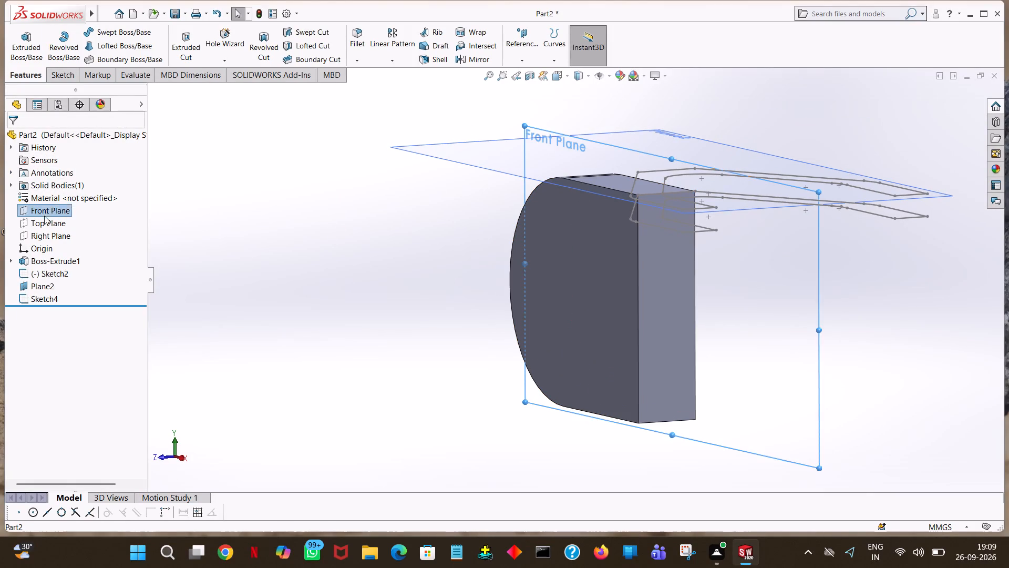
{"action": "middle_click_drag", "start_coordinate": [418, 258], "coordinate": [388, 274]}
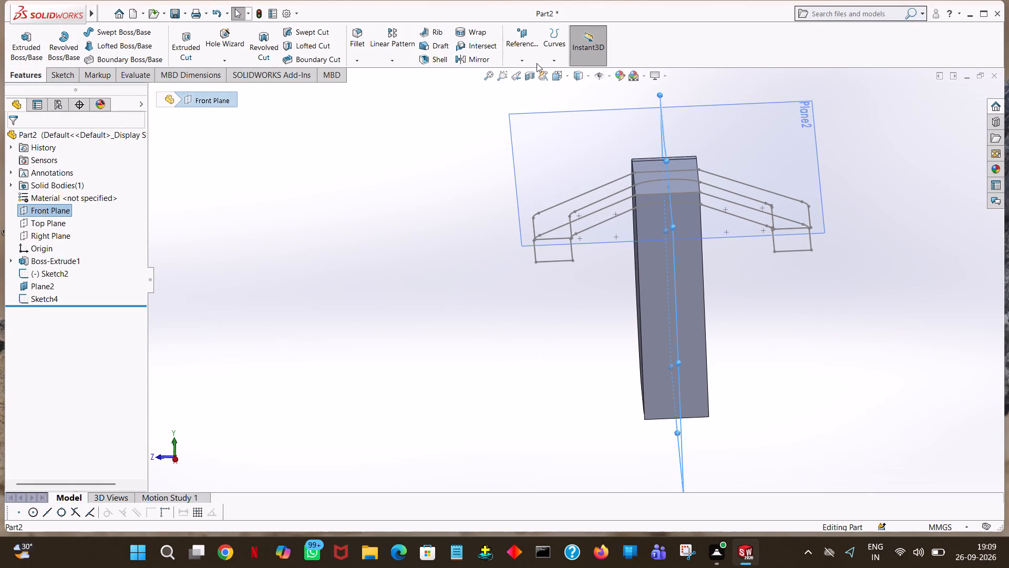
{"action": "left_click", "coordinate": [520, 64]}
{"action": "left_click", "coordinate": [523, 73]}
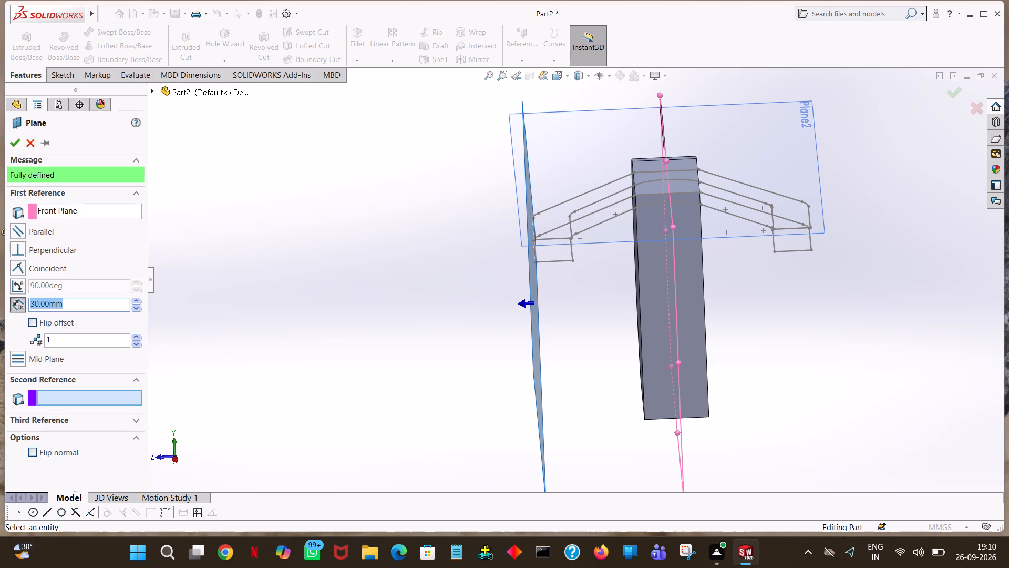
{"action": "key", "text": "9"}
{"action": "left_click", "coordinate": [296, 266]}
{"action": "middle_click_drag", "start_coordinate": [296, 265], "coordinate": [286, 305]}
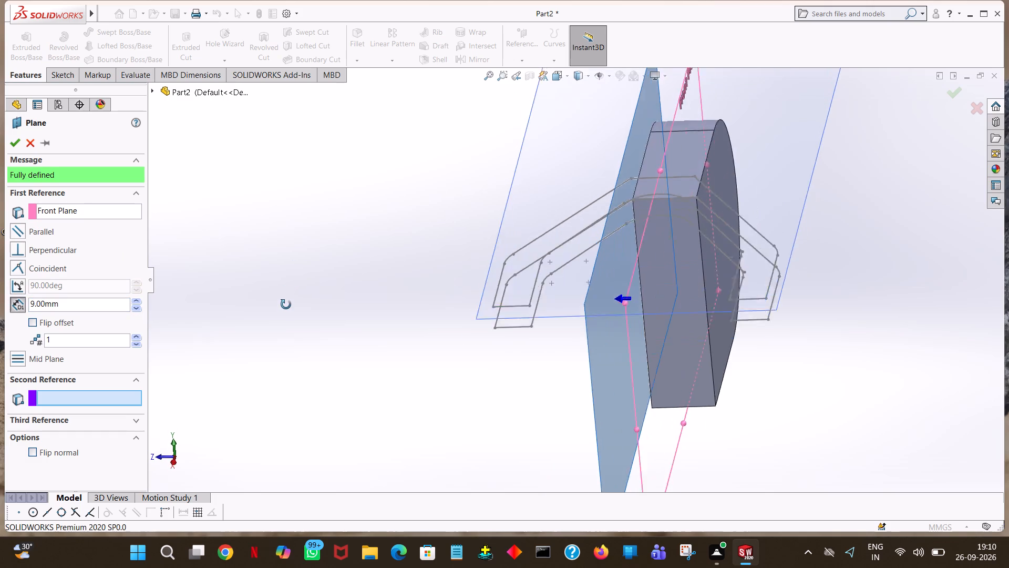
{"action": "middle_click_drag", "start_coordinate": [286, 305], "coordinate": [296, 320]}
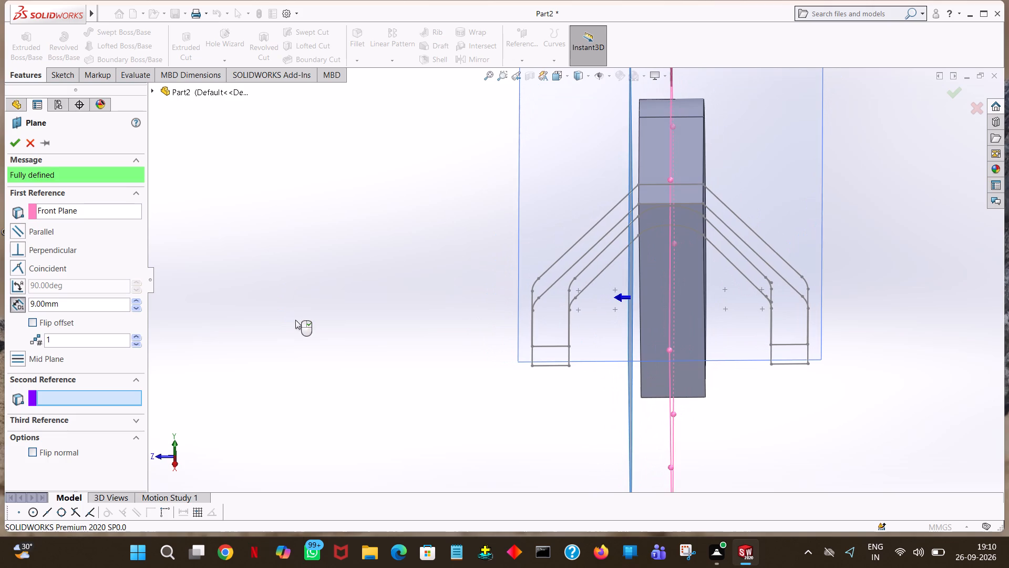
{"action": "double_click", "coordinate": [101, 302]}
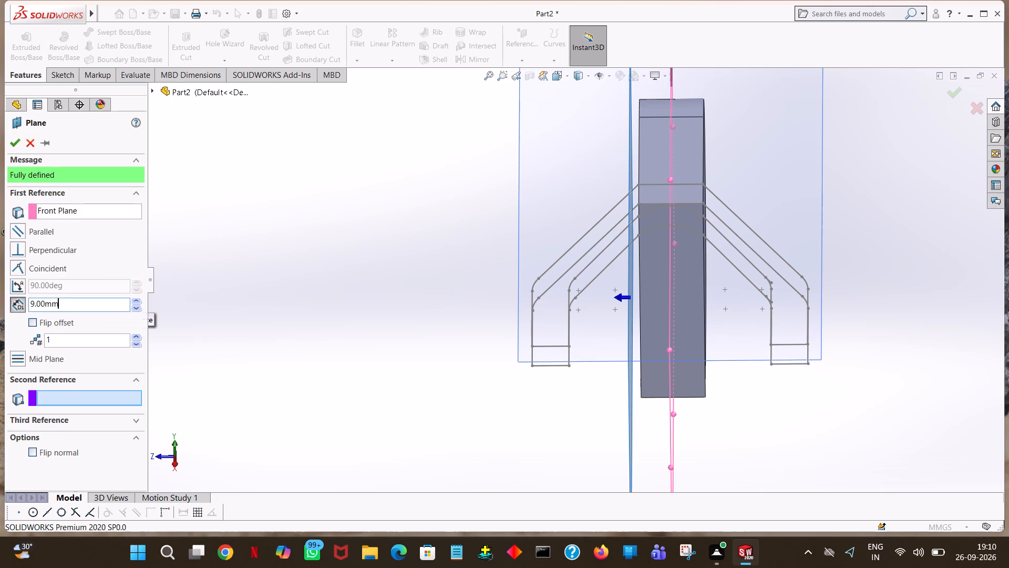
{"action": "double_click", "coordinate": [102, 304]}
{"action": "double_click", "coordinate": [102, 304]}
{"action": "triple_click", "coordinate": [102, 304]}
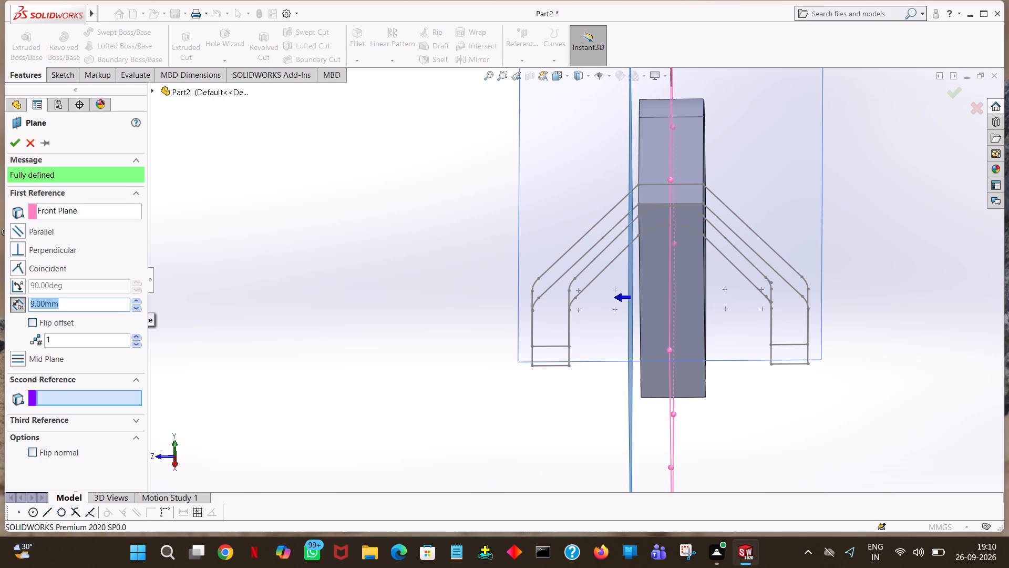
{"action": "key", "text": "7"}
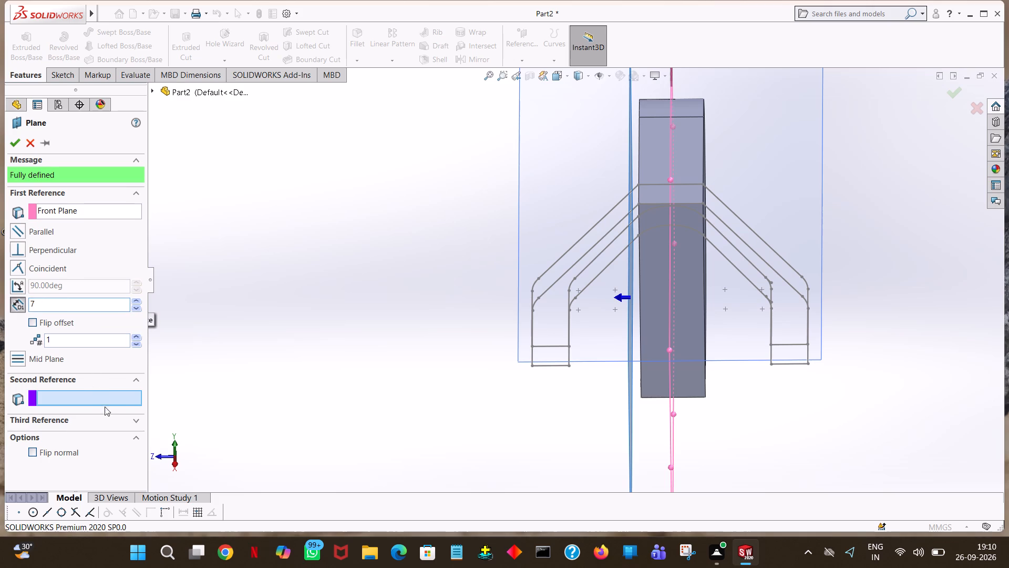
{"action": "left_click", "coordinate": [267, 348]}
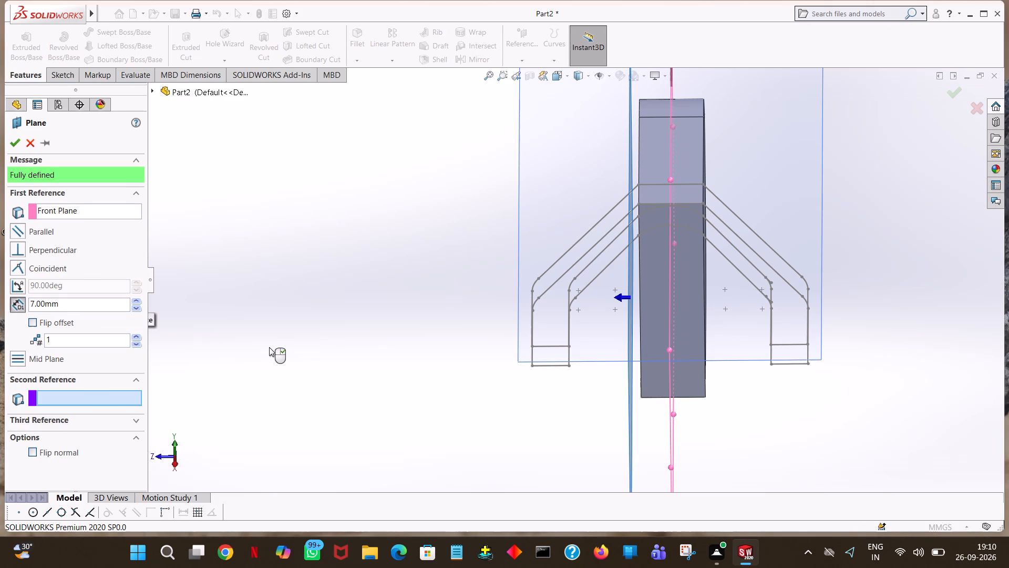
{"action": "middle_click_drag", "start_coordinate": [270, 348], "coordinate": [294, 322]}
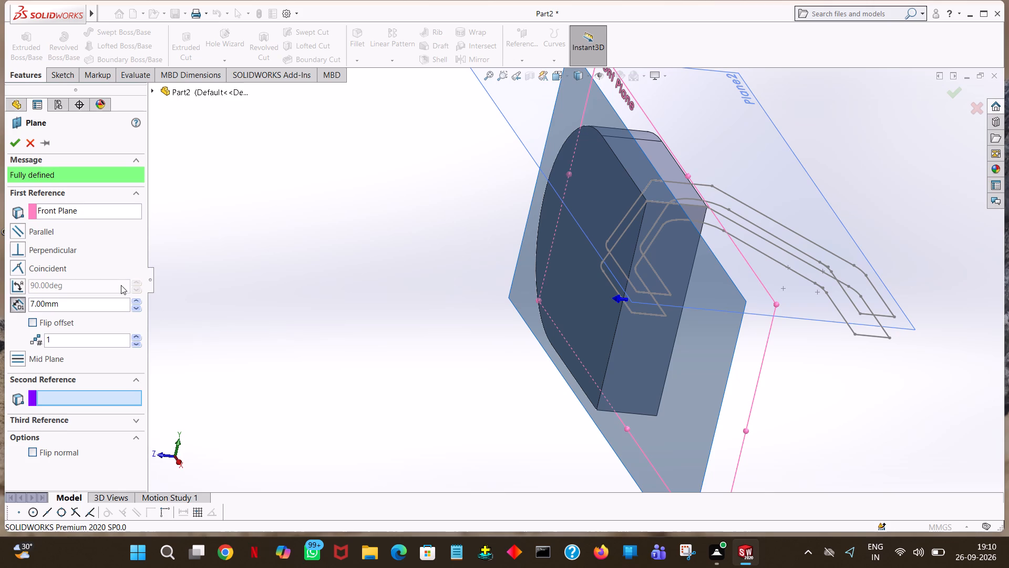
{"action": "left_click", "coordinate": [11, 146]}
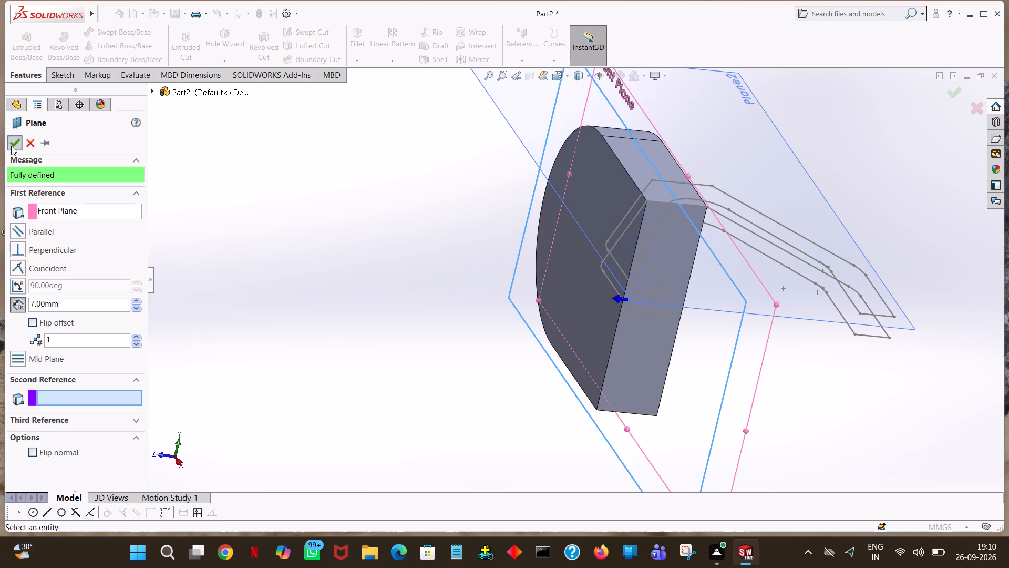
Start a new sketch on the plane offset 7 mm from the Front Plane.
{"action": "left_click", "coordinate": [42, 309]}
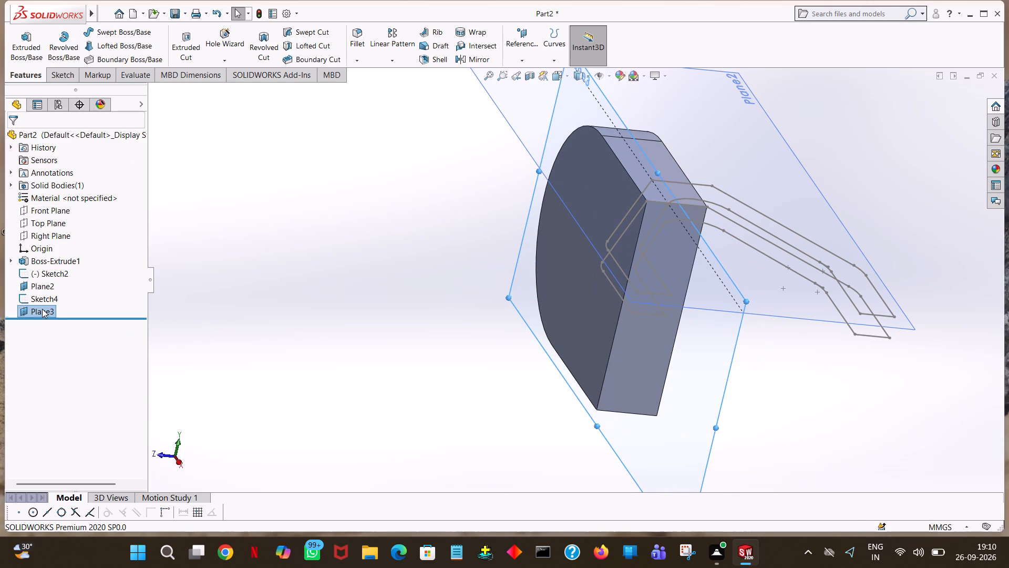
{"action": "left_click", "coordinate": [50, 295]}
{"action": "key", "text": "space"}
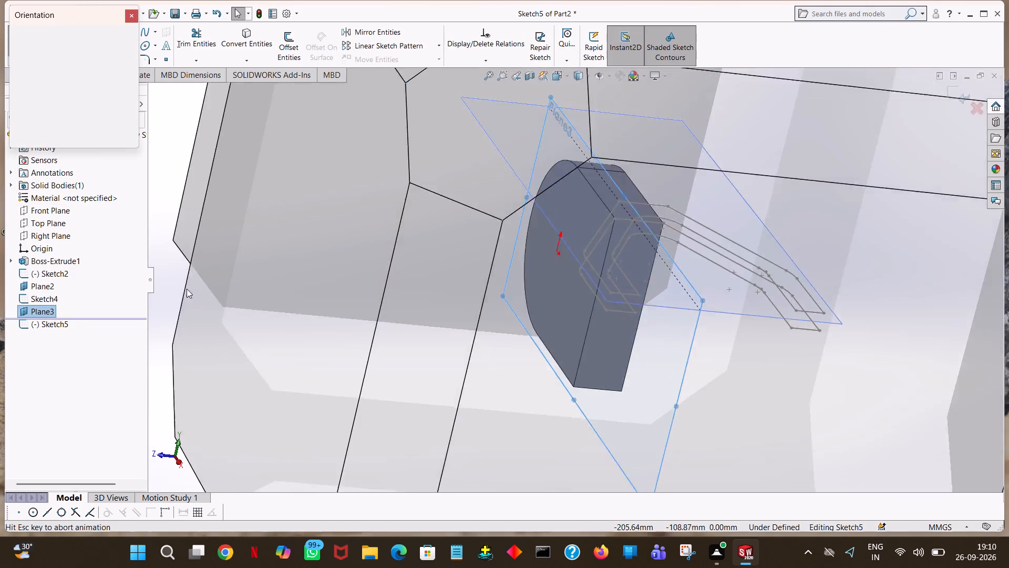
{"action": "left_click", "coordinate": [128, 78]}
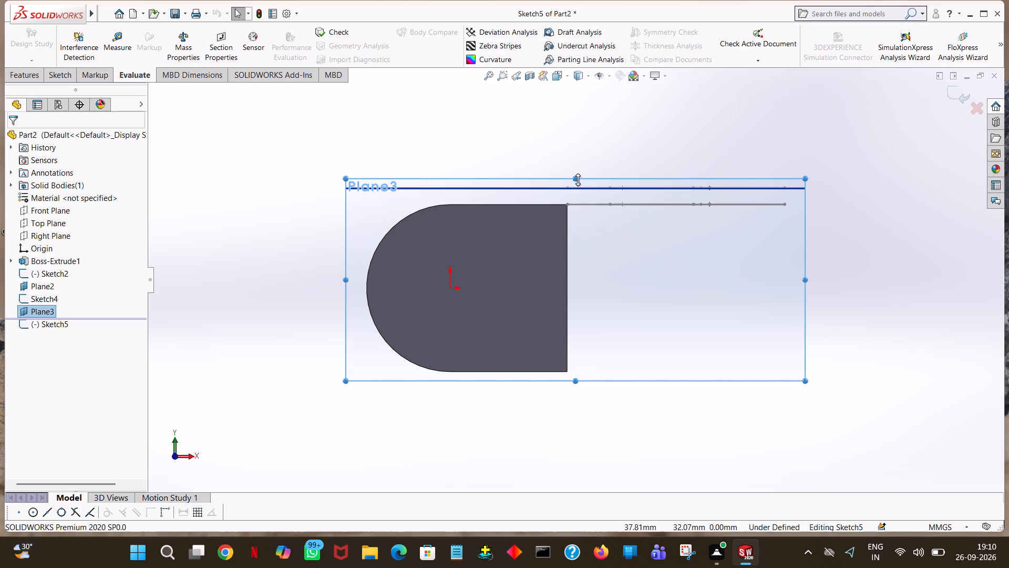
{"action": "middle_click_drag", "start_coordinate": [664, 125], "coordinate": [663, 130]}
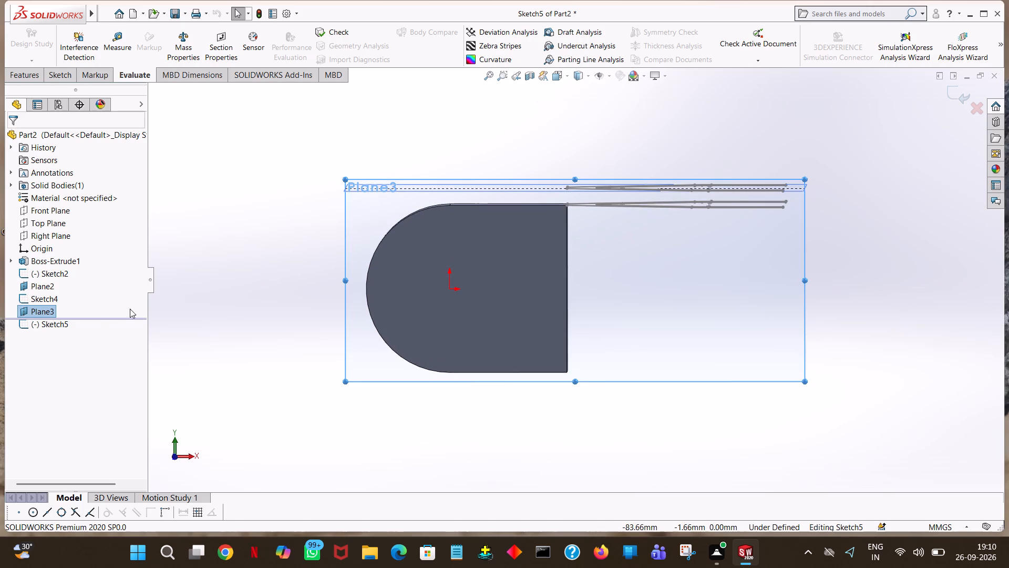
Hide the horizontal reference plane that carries the converted fork outline above the lever body.
{"action": "left_click", "coordinate": [52, 290]}
{"action": "left_click", "coordinate": [75, 277]}
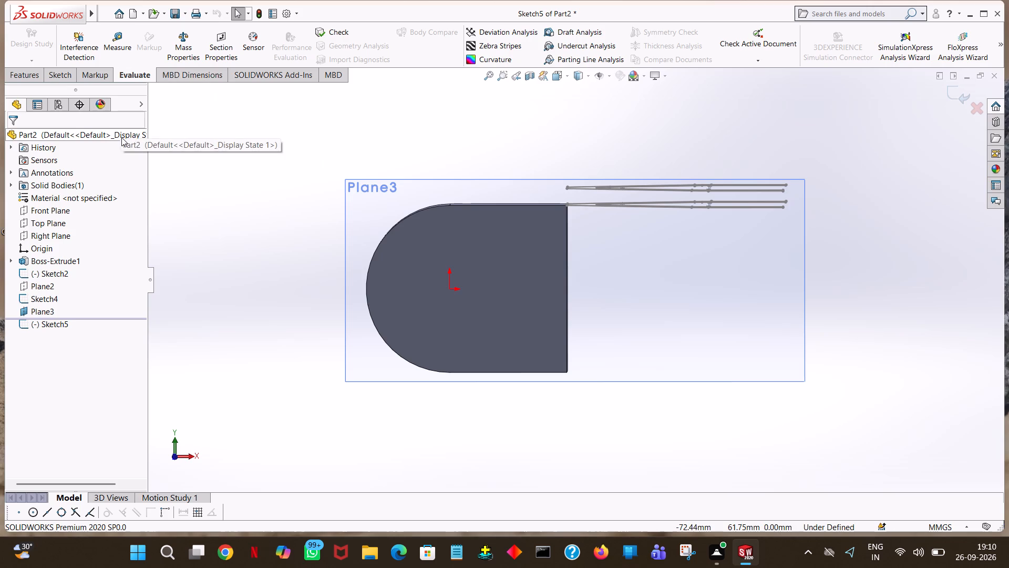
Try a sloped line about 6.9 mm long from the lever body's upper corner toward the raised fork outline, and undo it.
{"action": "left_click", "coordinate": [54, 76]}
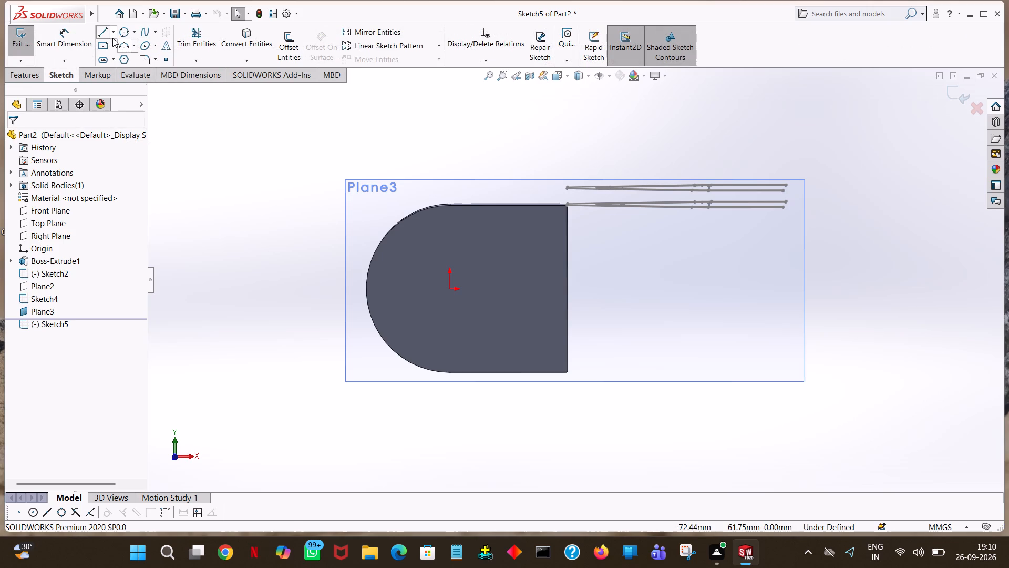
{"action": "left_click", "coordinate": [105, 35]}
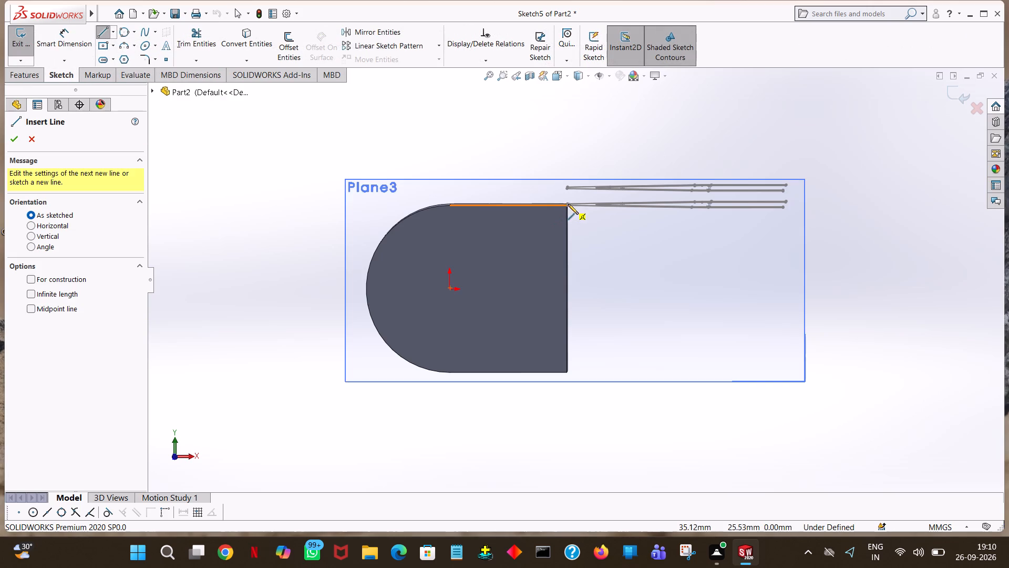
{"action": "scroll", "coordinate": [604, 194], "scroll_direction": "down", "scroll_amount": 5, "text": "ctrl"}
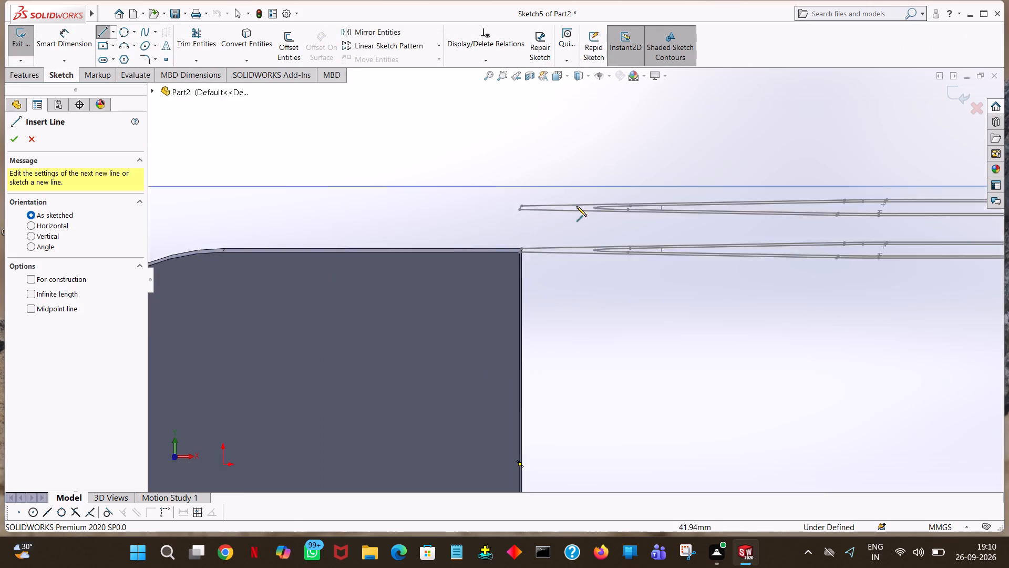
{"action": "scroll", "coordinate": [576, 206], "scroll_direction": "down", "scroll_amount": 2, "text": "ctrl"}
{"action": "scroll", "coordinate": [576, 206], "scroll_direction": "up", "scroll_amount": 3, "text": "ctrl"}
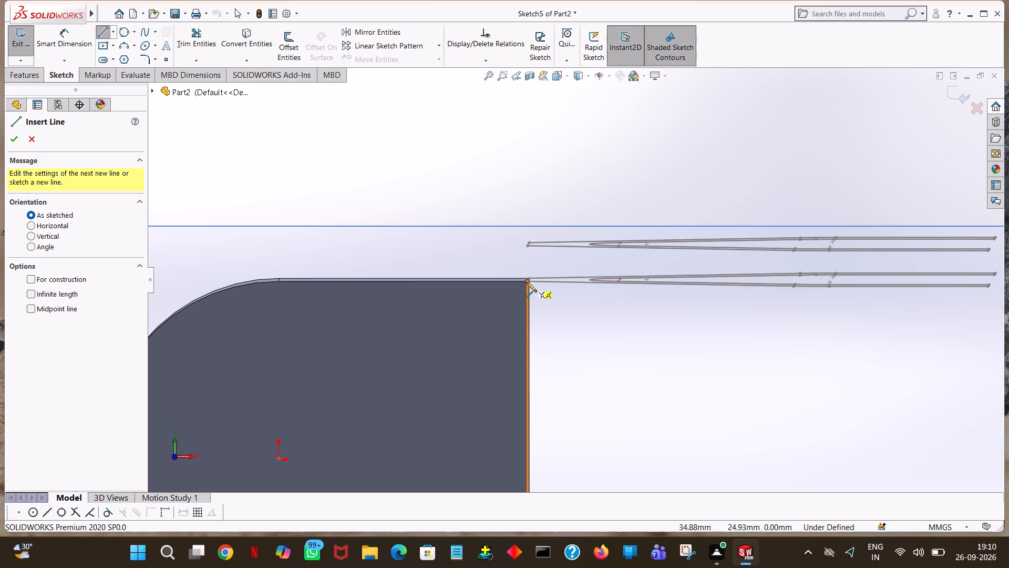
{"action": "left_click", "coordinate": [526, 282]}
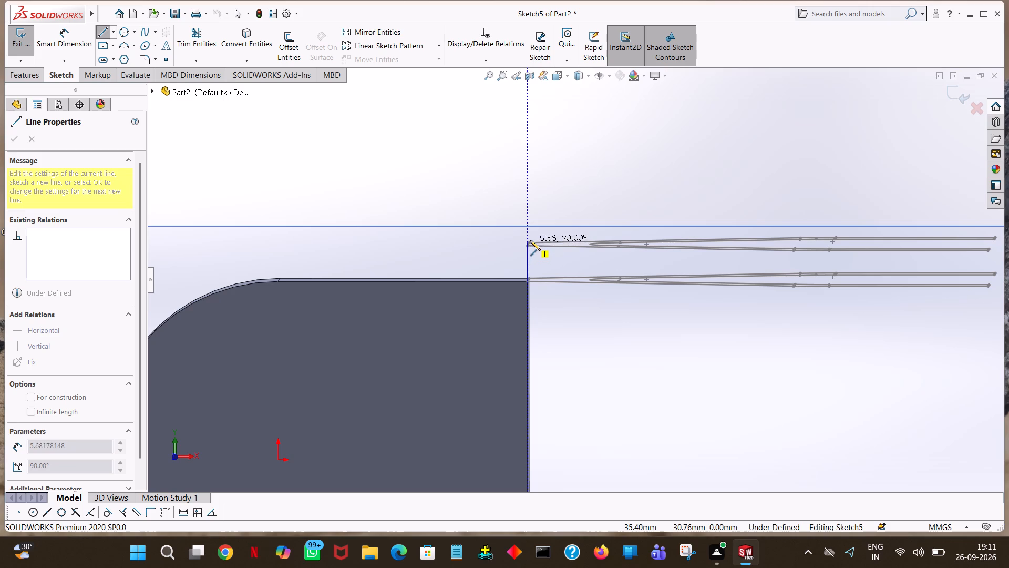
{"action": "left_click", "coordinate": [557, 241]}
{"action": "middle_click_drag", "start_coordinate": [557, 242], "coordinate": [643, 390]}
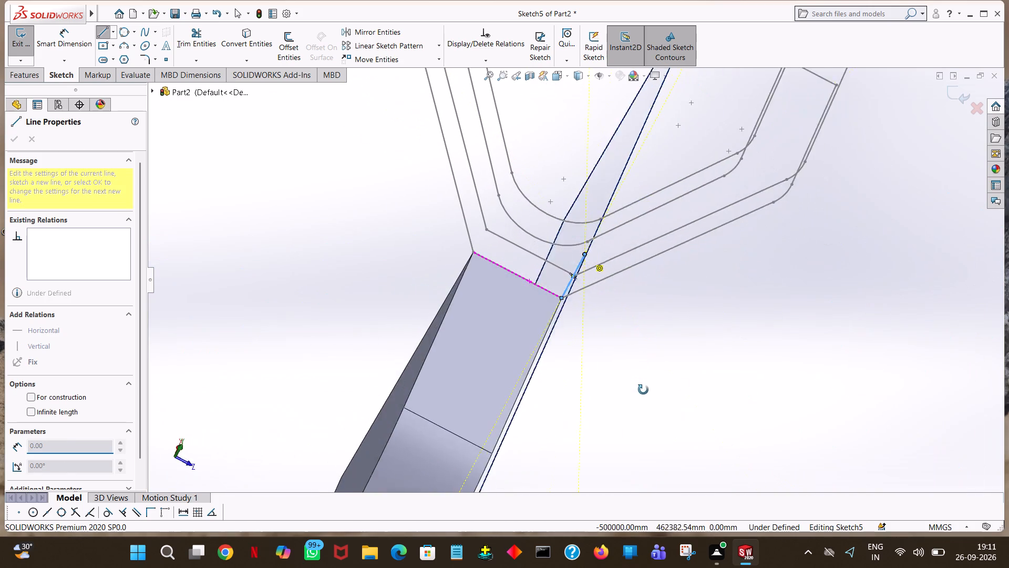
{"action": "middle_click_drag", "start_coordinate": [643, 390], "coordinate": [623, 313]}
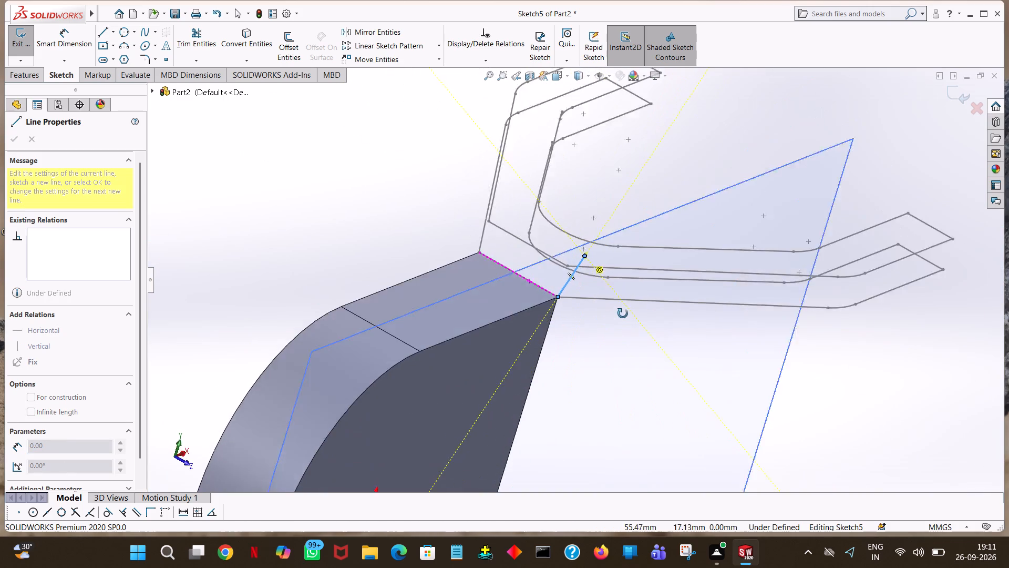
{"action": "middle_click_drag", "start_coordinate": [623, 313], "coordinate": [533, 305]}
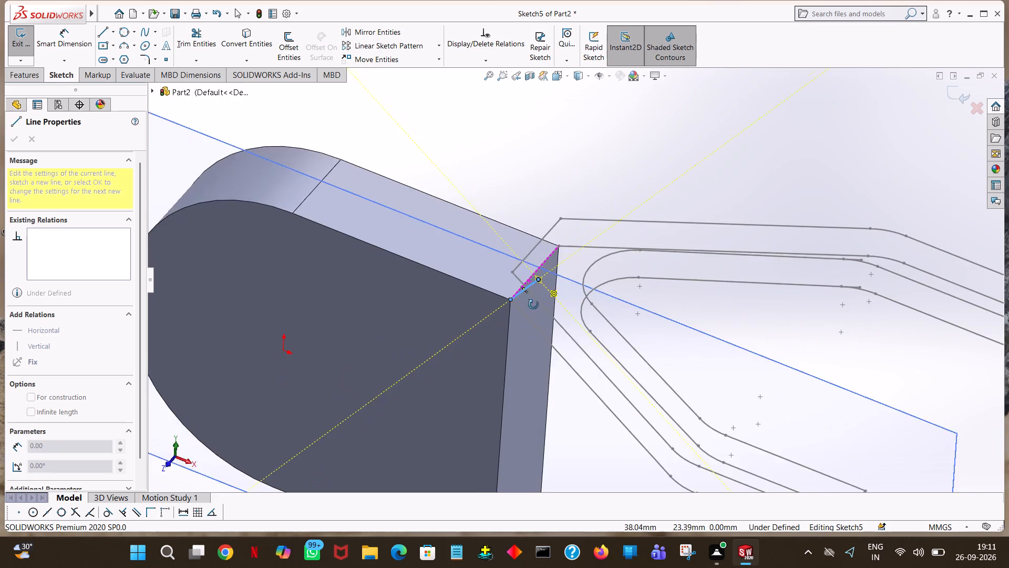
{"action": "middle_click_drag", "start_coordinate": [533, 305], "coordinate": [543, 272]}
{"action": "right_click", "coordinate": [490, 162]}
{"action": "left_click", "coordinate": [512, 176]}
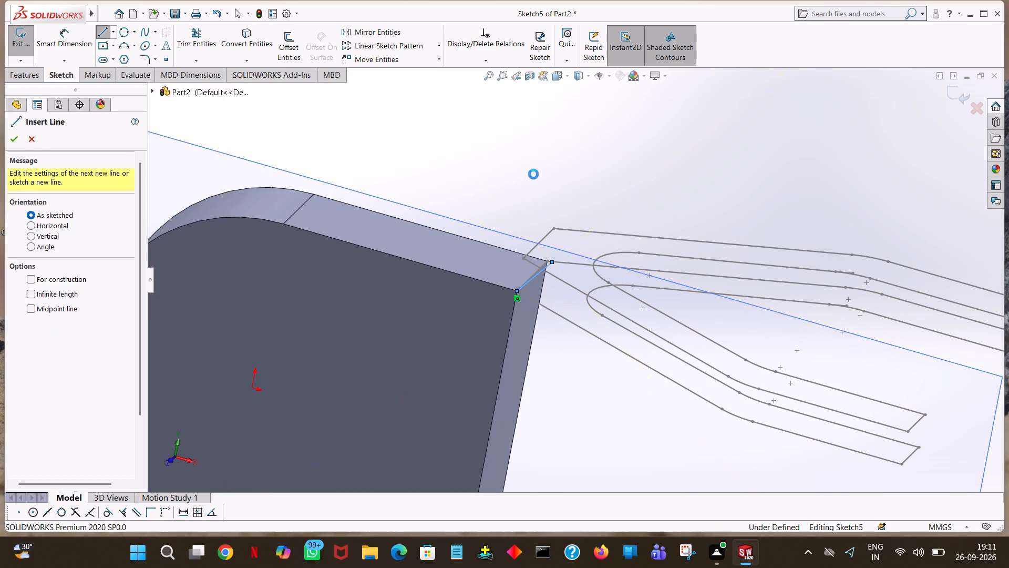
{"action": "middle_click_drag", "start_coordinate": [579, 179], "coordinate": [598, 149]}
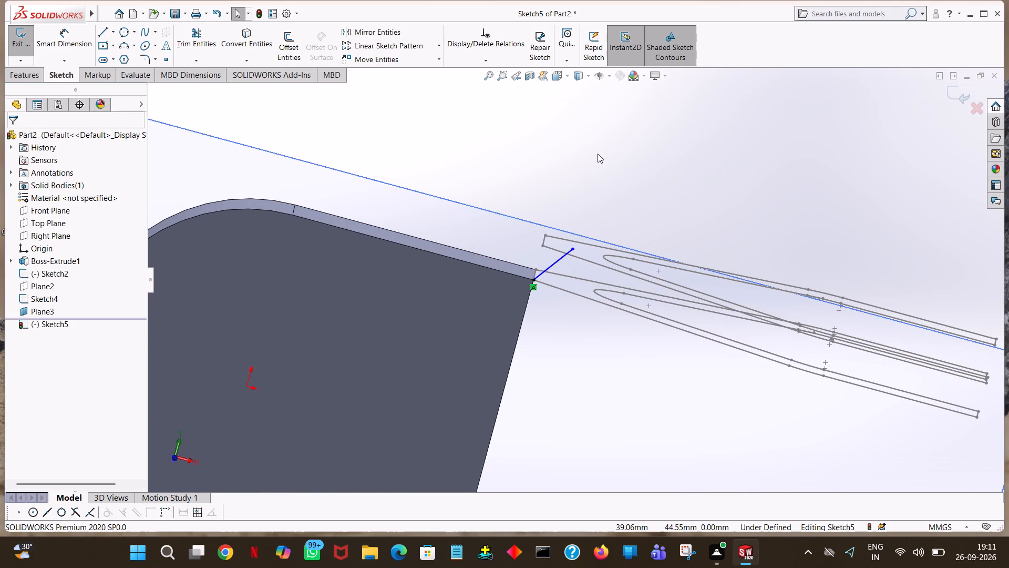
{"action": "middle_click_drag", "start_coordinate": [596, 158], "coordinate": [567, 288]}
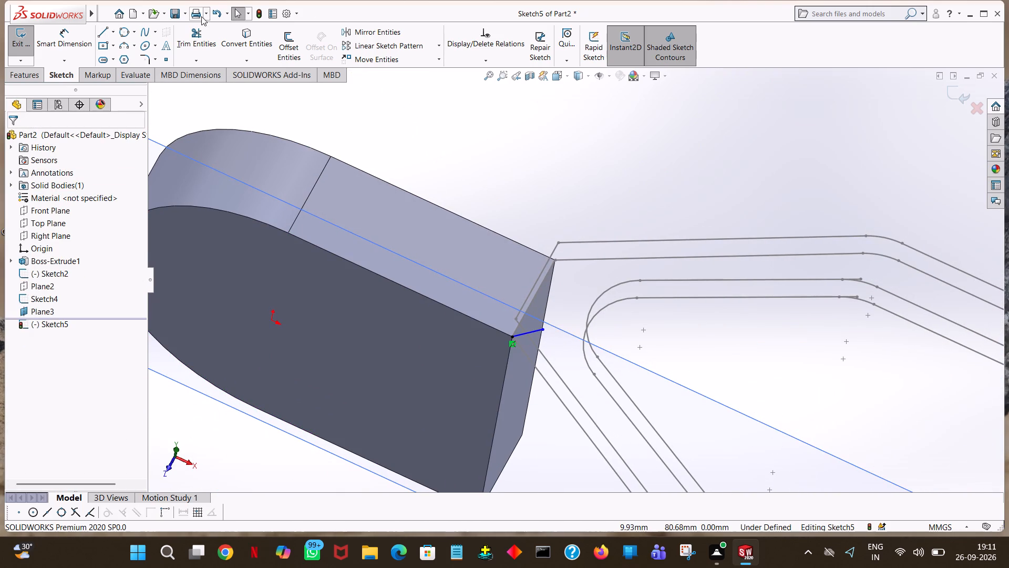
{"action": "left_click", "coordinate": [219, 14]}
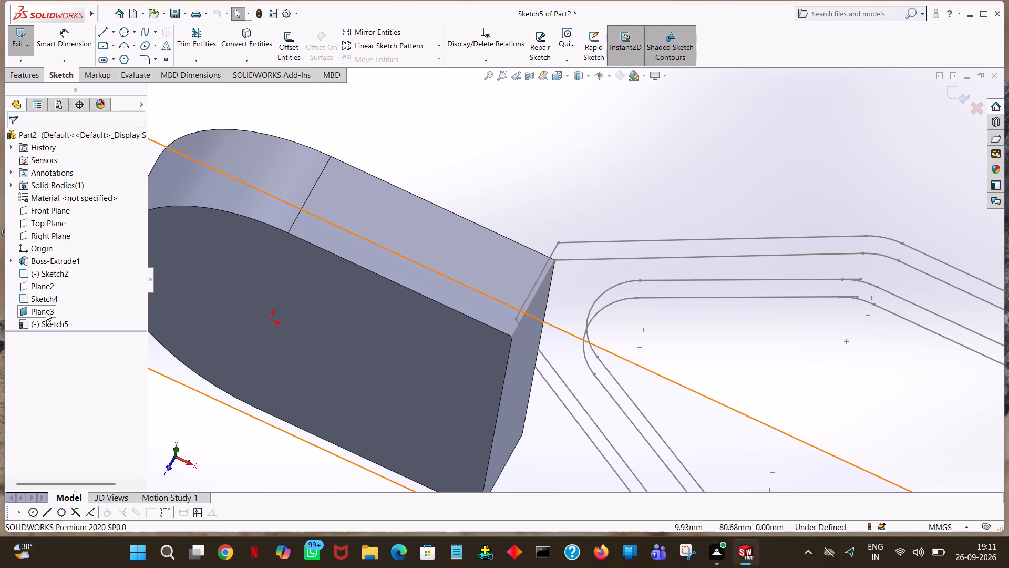
Hide the converted fork sketch on the raised plane, leaving the original fork profile displayed.
{"action": "left_click", "coordinate": [46, 296]}
{"action": "left_click", "coordinate": [54, 285]}
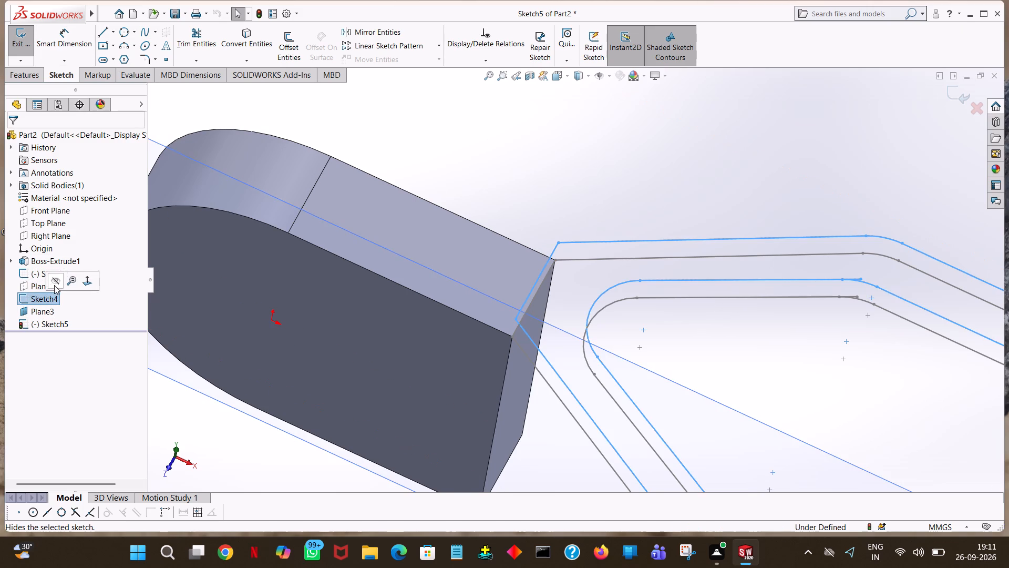
Exit the empty sketch on the plane offset from the Front Plane.
{"action": "scroll", "coordinate": [174, 296], "scroll_direction": "down", "scroll_amount": 2, "text": "ctrl"}
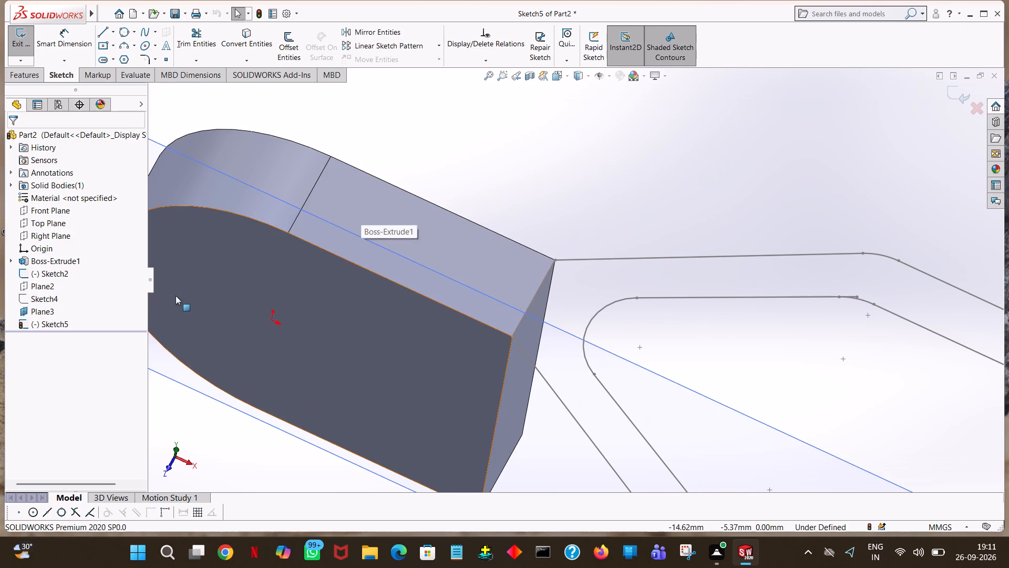
{"action": "scroll", "coordinate": [176, 296], "scroll_direction": "down", "scroll_amount": 5, "text": "ctrl"}
{"action": "scroll", "coordinate": [226, 298], "scroll_direction": "up", "scroll_amount": 14, "text": "ctrl"}
{"action": "scroll", "coordinate": [15, 47], "scroll_direction": "up", "scroll_amount": 1, "text": "ctrl"}
{"action": "left_click", "coordinate": [15, 48], "text": "ctrl"}
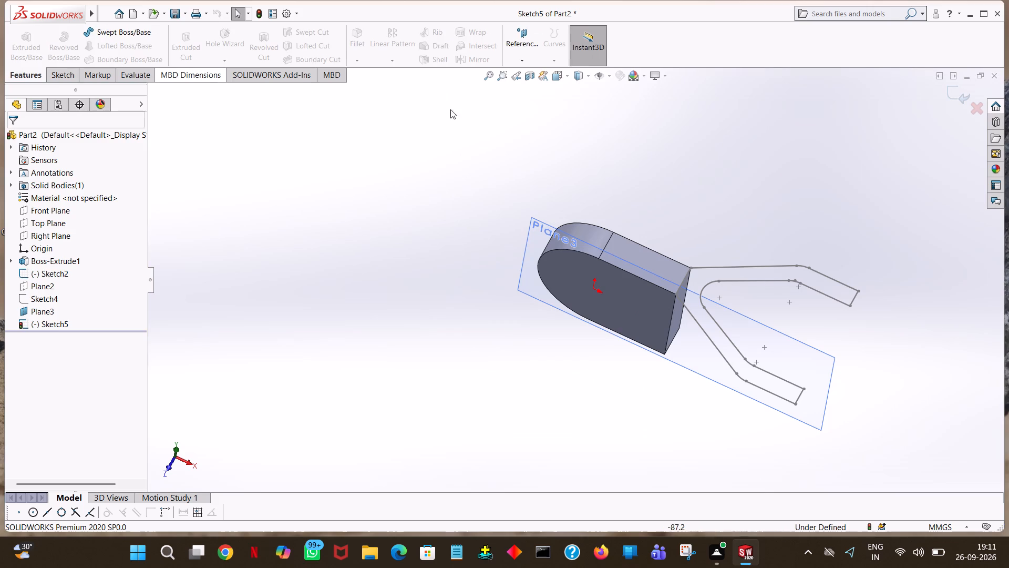
Exit the empty sketch that is open on the plane offset from the Front Plane.
{"action": "middle_click_drag", "start_coordinate": [713, 220], "coordinate": [710, 100]}
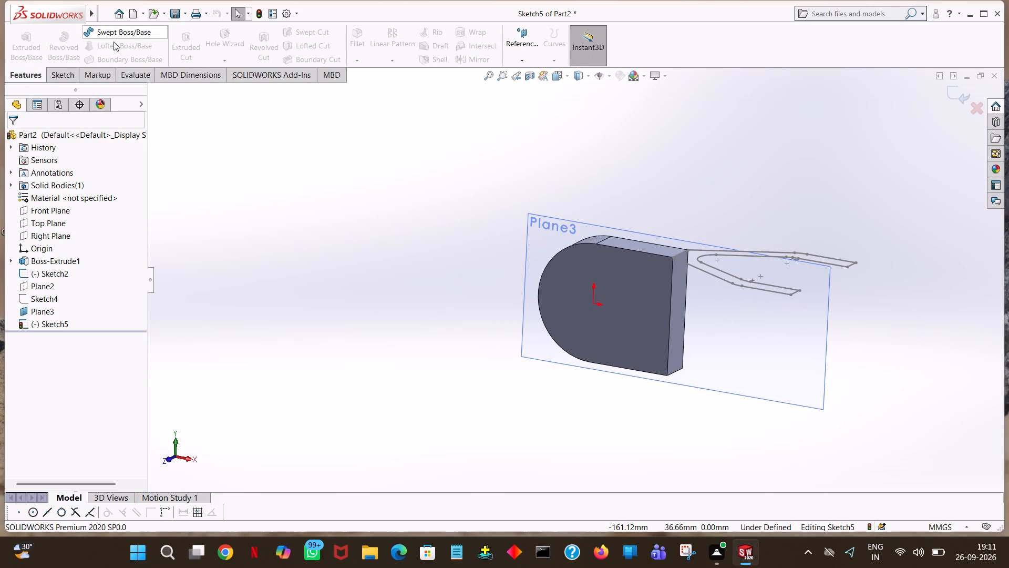
{"action": "left_click", "coordinate": [61, 75]}
{"action": "left_click", "coordinate": [32, 44]}
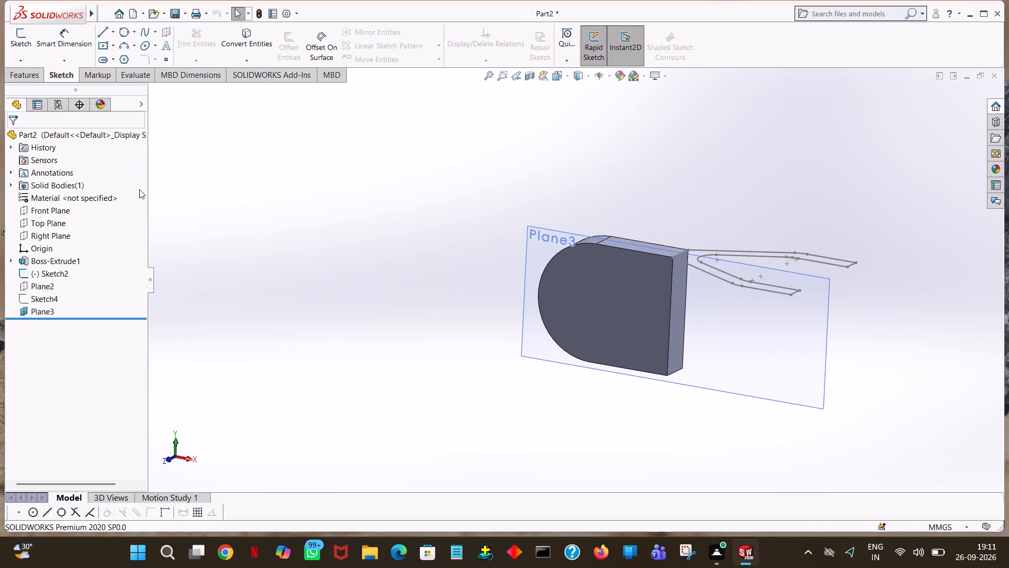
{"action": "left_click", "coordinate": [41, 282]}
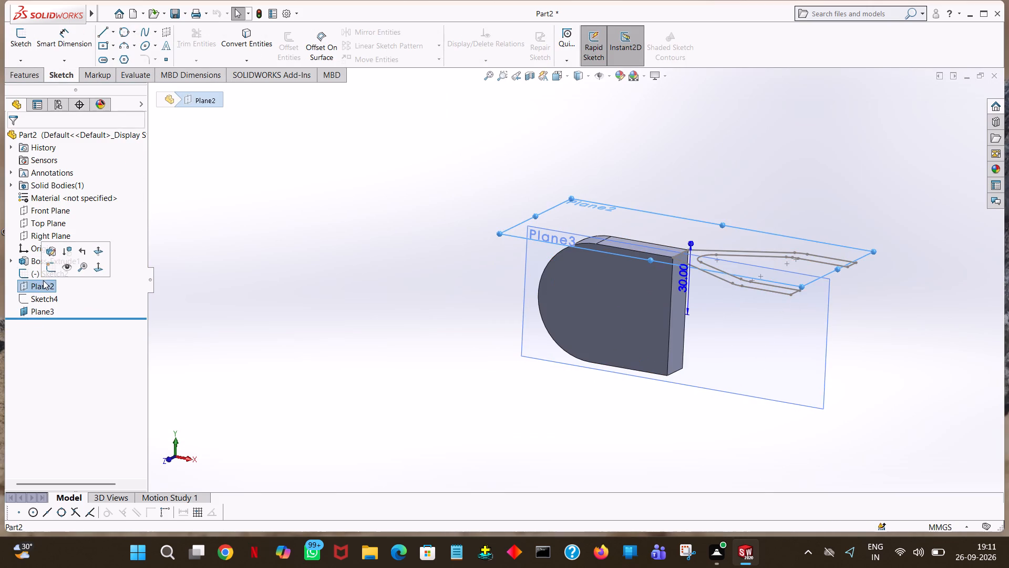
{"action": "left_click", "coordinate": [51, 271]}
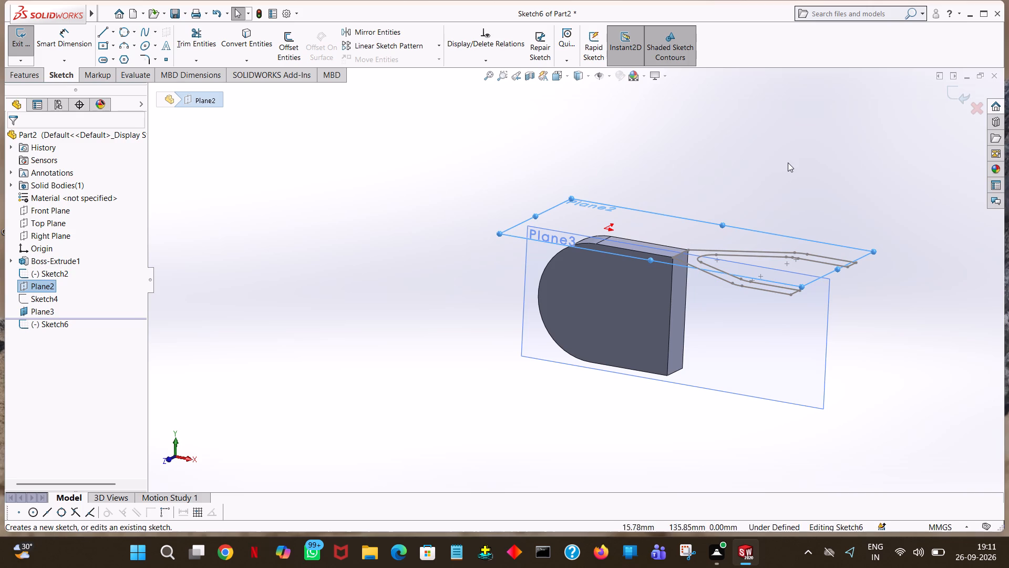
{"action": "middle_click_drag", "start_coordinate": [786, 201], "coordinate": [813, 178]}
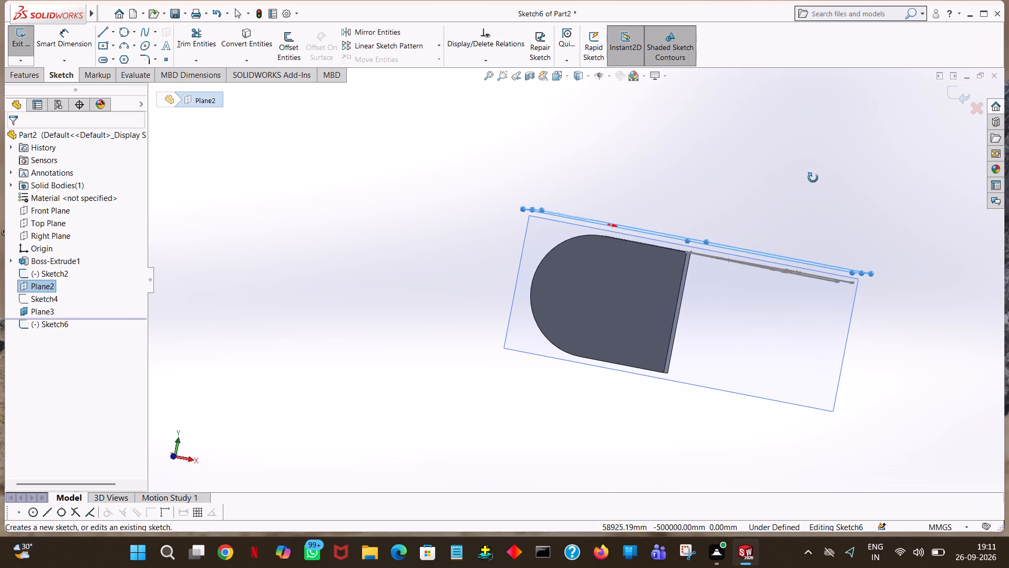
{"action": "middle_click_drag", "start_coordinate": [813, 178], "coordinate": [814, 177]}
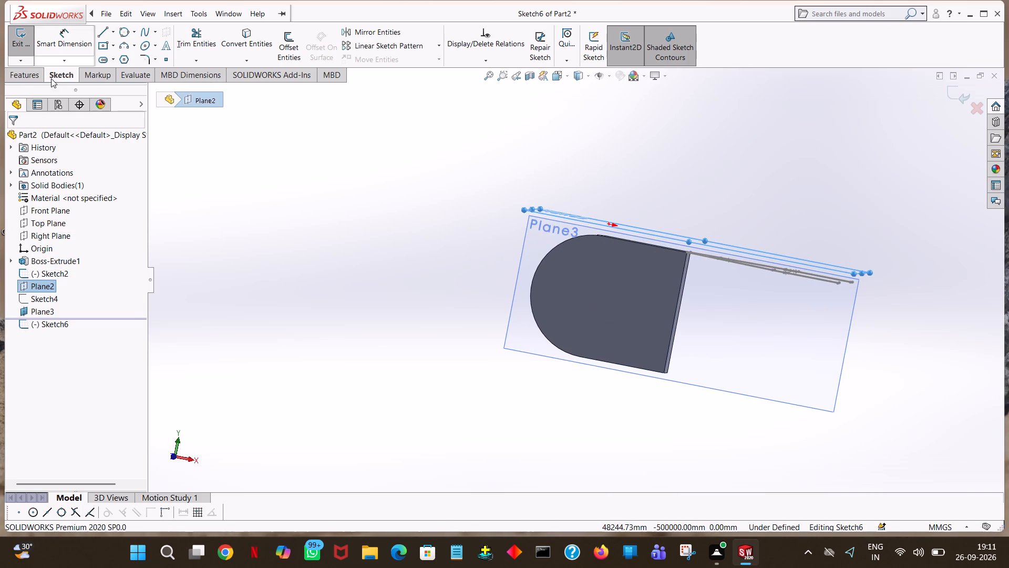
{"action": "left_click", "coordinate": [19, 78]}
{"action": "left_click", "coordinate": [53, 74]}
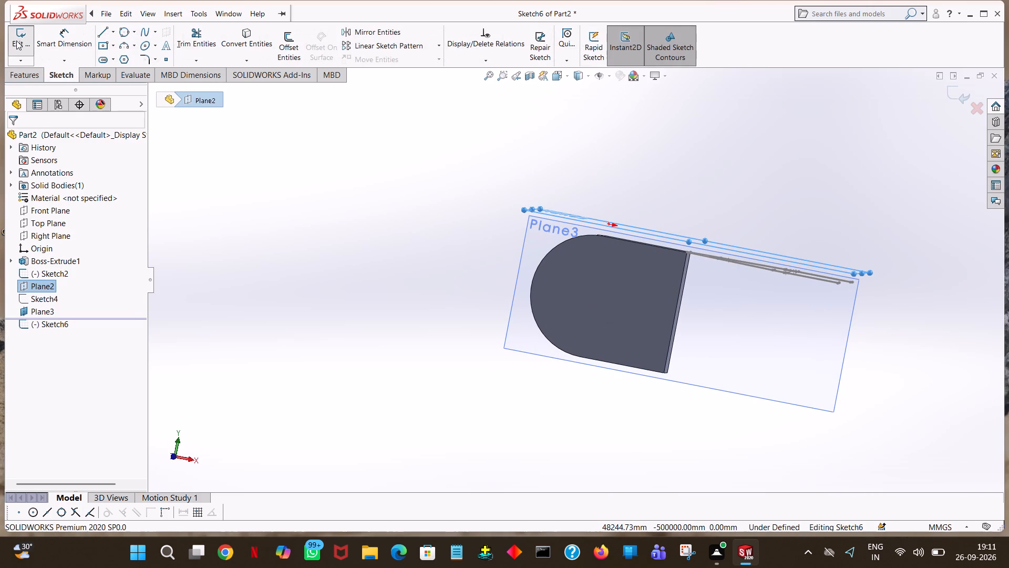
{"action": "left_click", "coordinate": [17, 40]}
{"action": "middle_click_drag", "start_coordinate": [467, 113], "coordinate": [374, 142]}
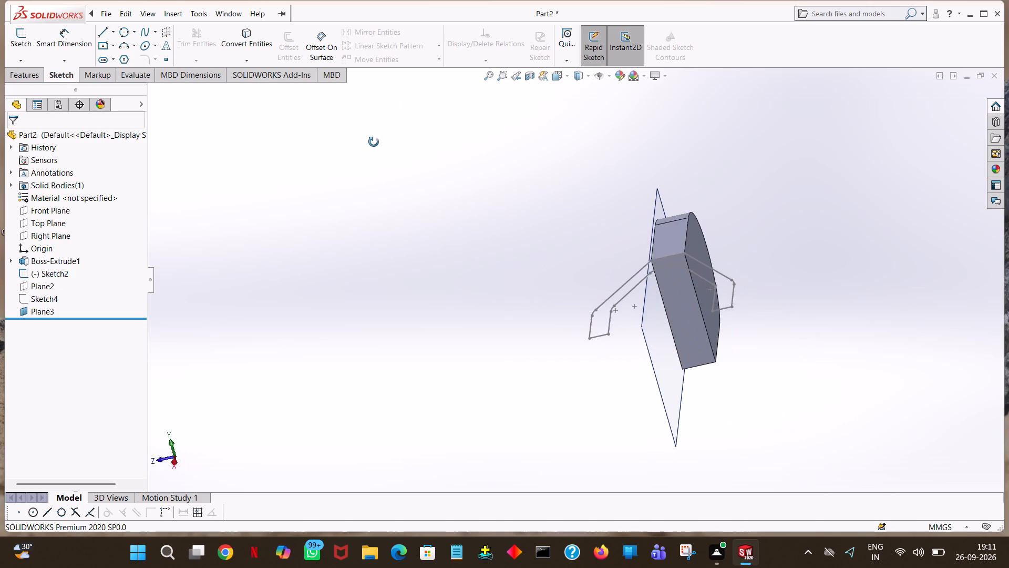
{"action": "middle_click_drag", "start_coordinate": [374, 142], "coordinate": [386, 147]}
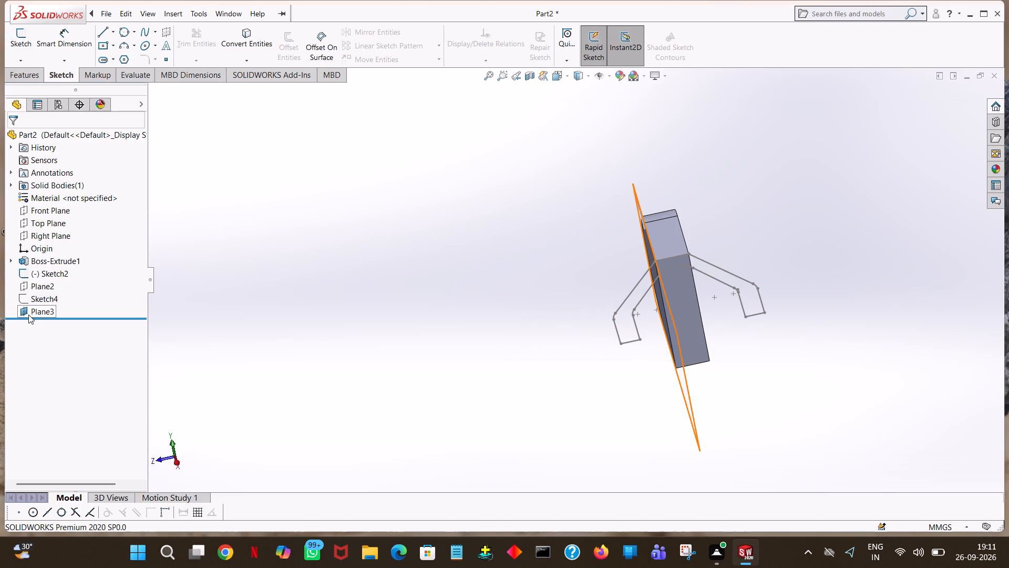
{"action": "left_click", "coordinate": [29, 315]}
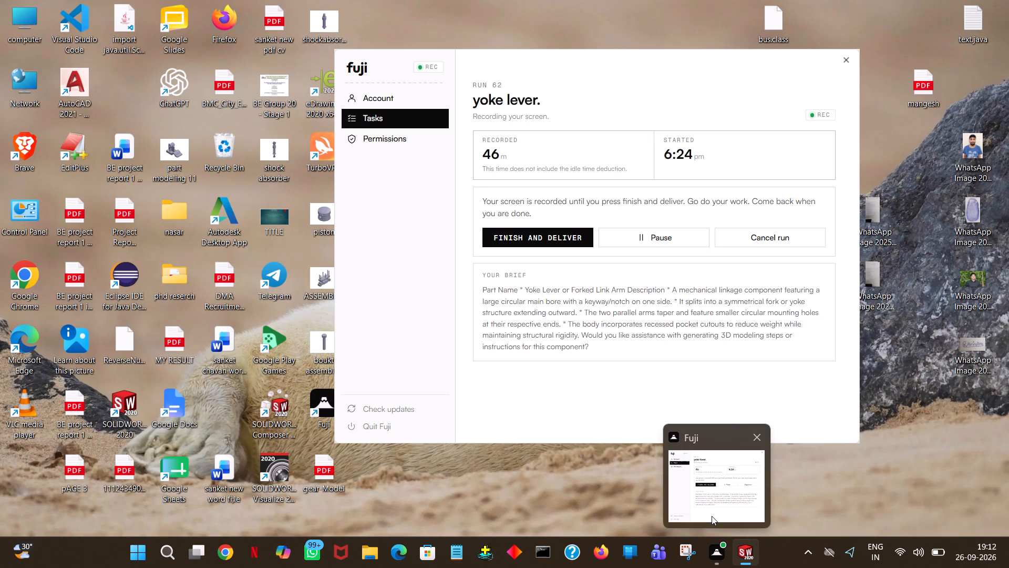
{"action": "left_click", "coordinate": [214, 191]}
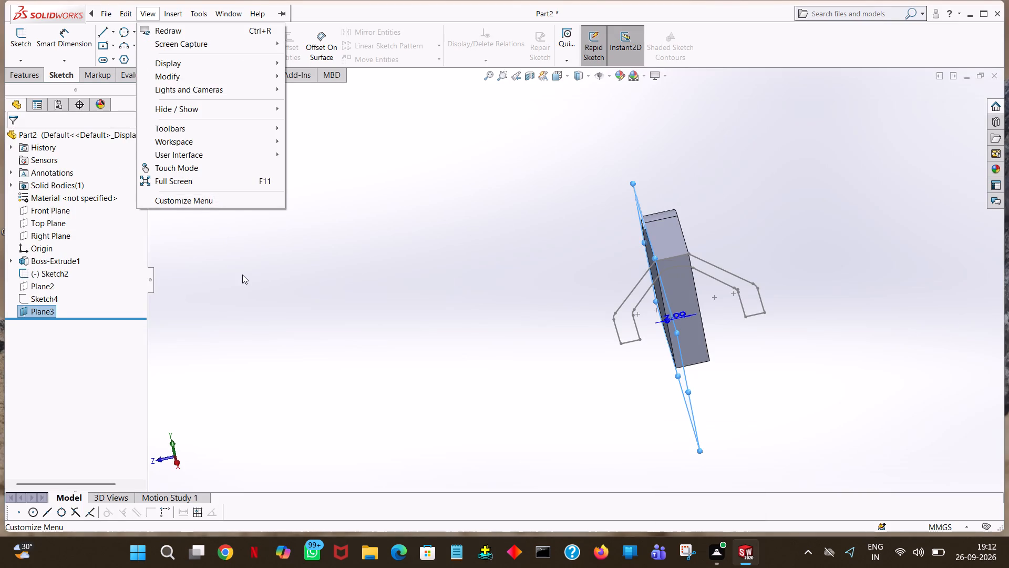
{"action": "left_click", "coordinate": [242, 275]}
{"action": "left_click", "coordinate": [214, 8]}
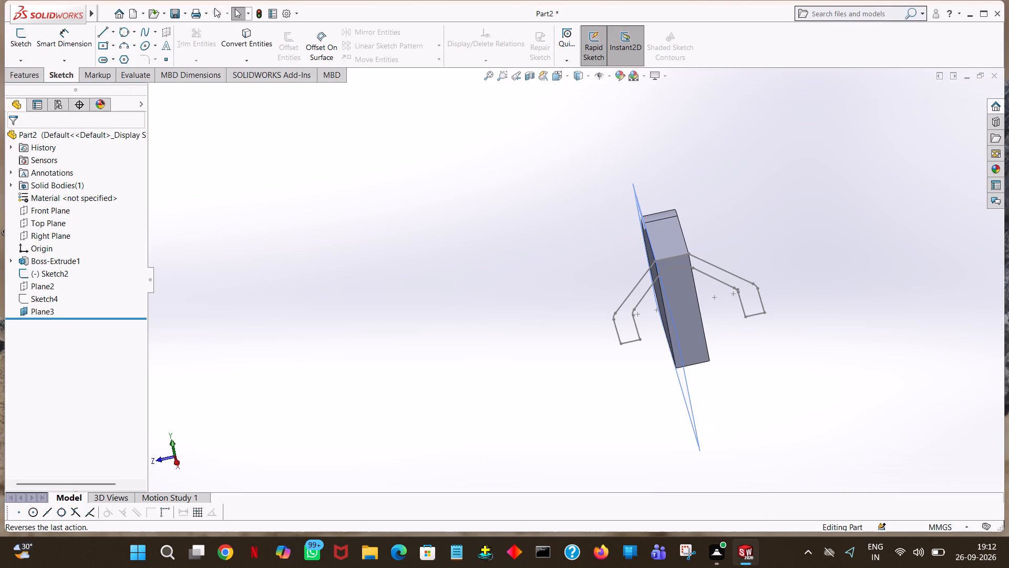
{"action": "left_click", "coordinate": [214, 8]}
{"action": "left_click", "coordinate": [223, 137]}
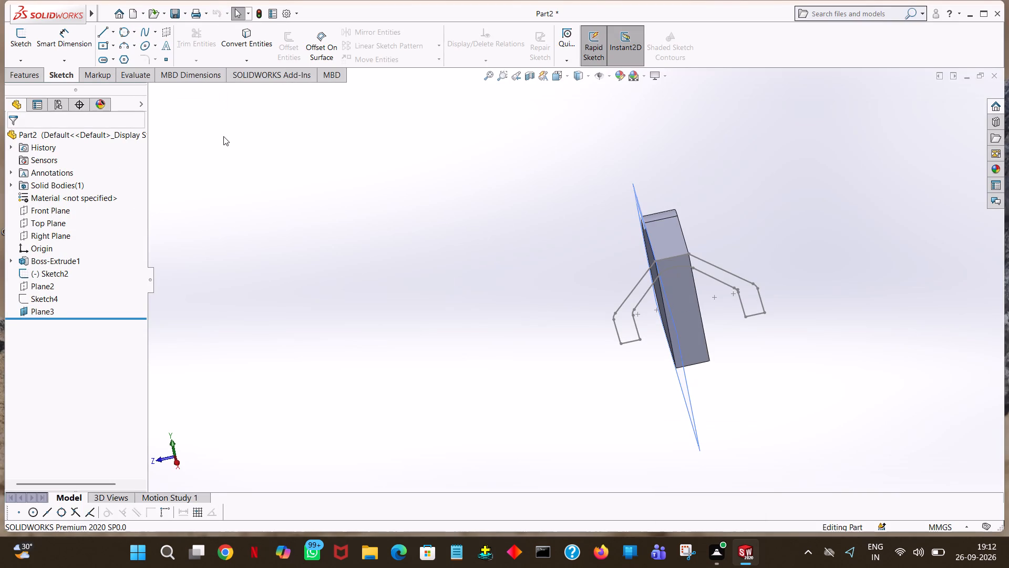
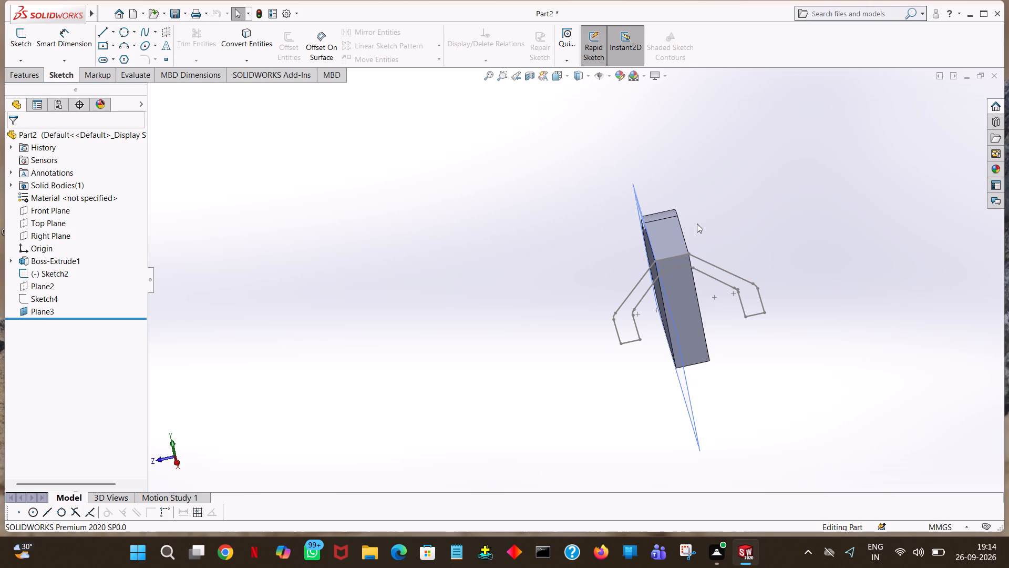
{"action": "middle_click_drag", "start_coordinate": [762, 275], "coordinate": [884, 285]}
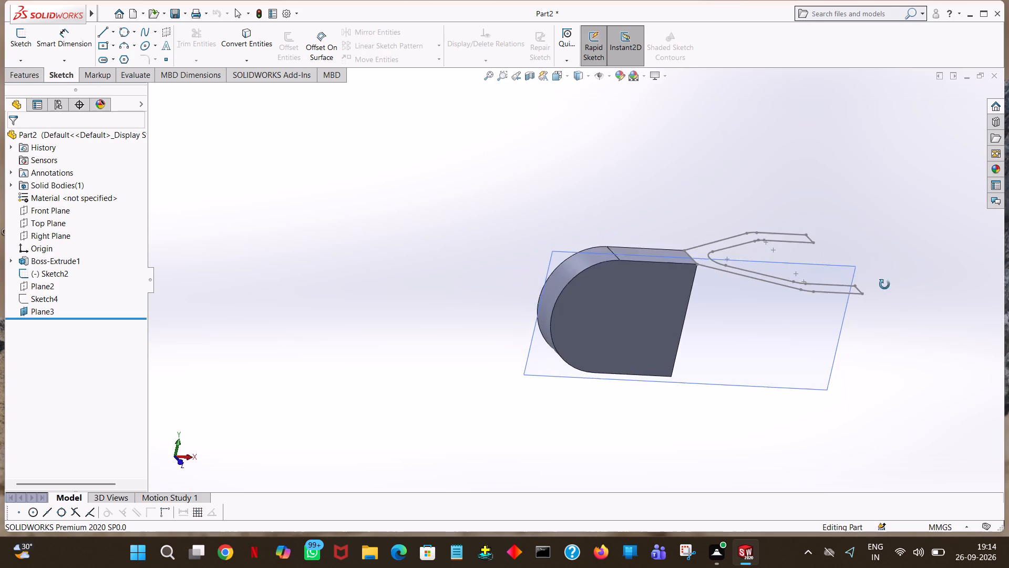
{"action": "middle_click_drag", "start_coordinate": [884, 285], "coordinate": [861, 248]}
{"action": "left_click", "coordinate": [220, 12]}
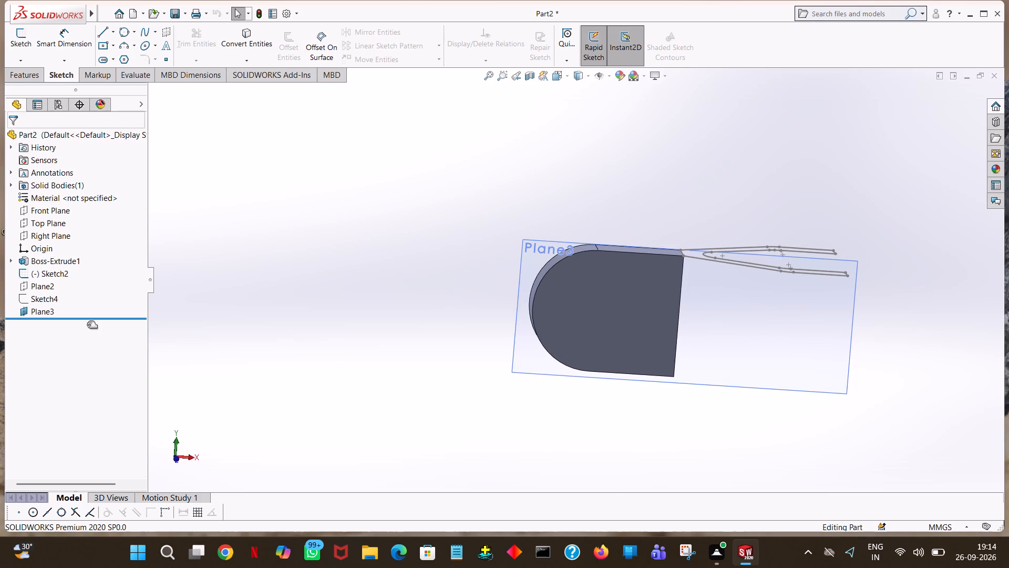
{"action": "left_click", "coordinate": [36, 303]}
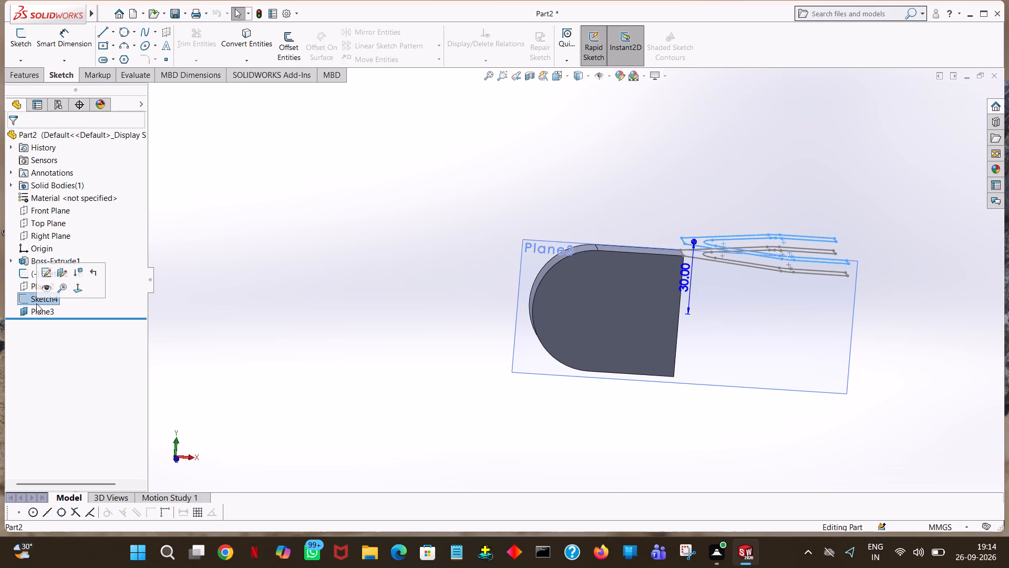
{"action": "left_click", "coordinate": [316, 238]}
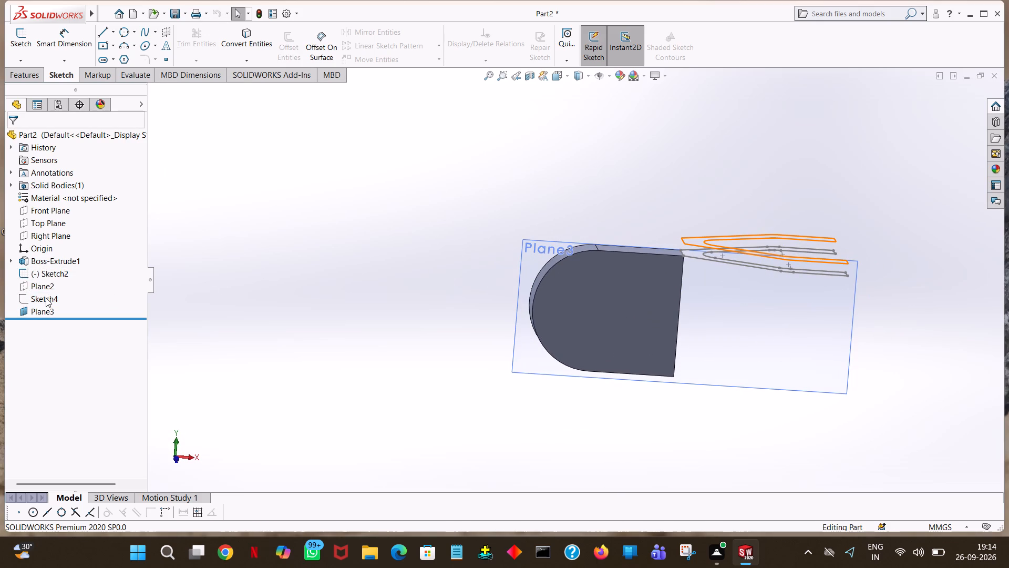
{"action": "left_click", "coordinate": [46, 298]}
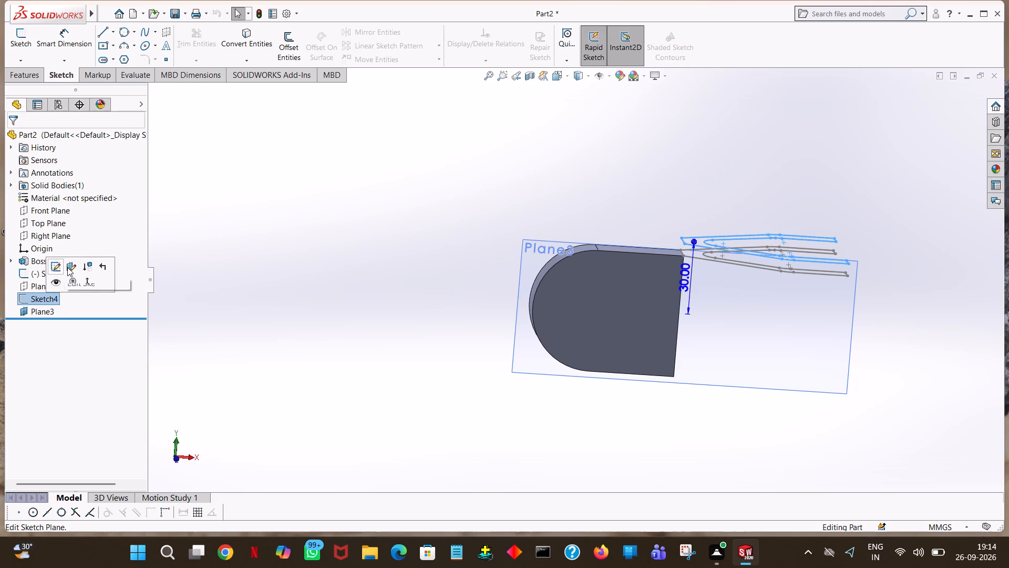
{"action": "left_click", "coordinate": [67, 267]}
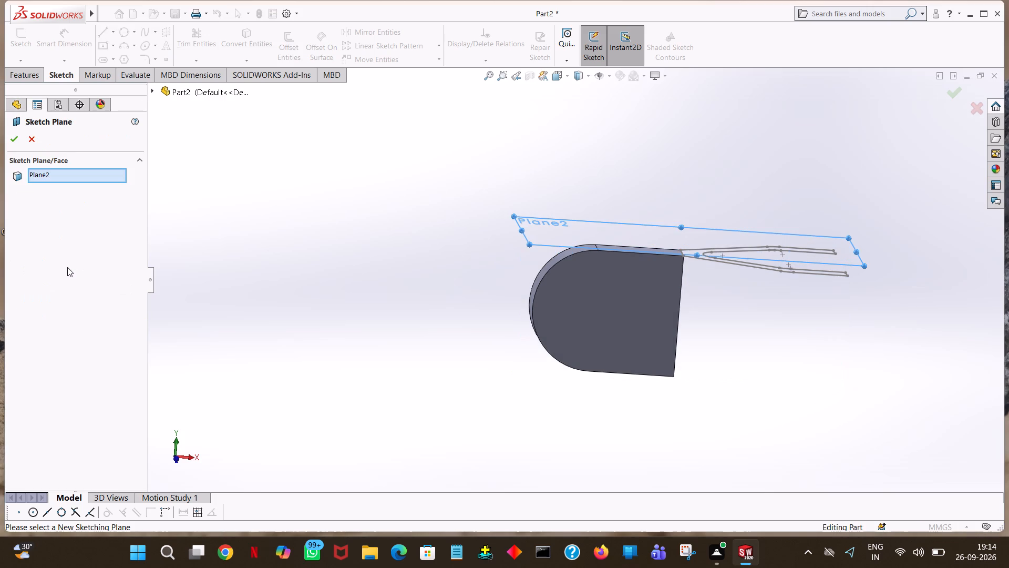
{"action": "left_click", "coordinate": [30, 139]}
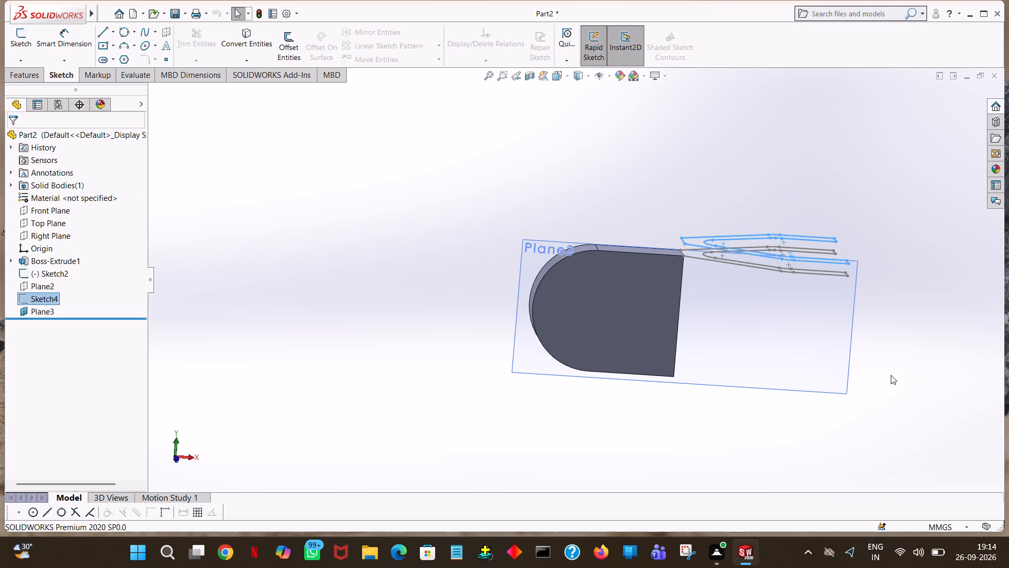
Hide the original fork profile sketch, Sketch2.
{"action": "middle_click_drag", "start_coordinate": [891, 375], "coordinate": [874, 338]}
{"action": "middle_click_drag", "start_coordinate": [867, 313], "coordinate": [980, 401]}
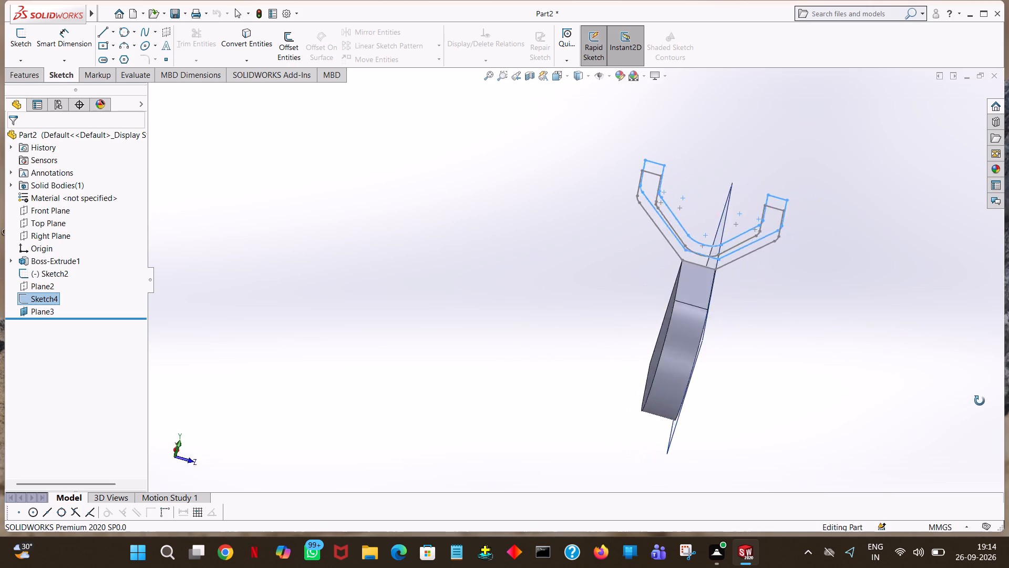
{"action": "middle_click_drag", "start_coordinate": [980, 401], "coordinate": [886, 333]}
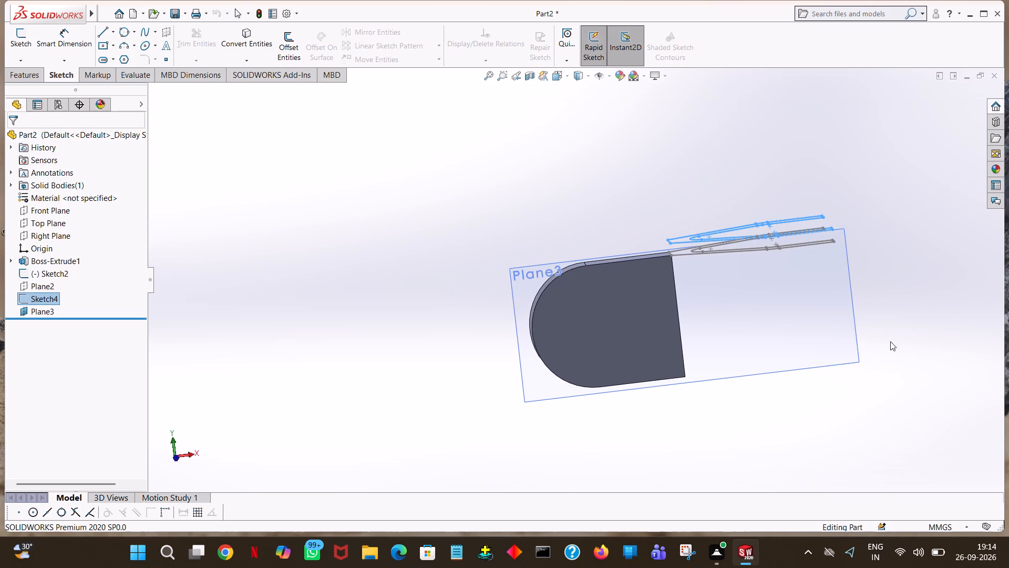
{"action": "left_click", "coordinate": [40, 273]}
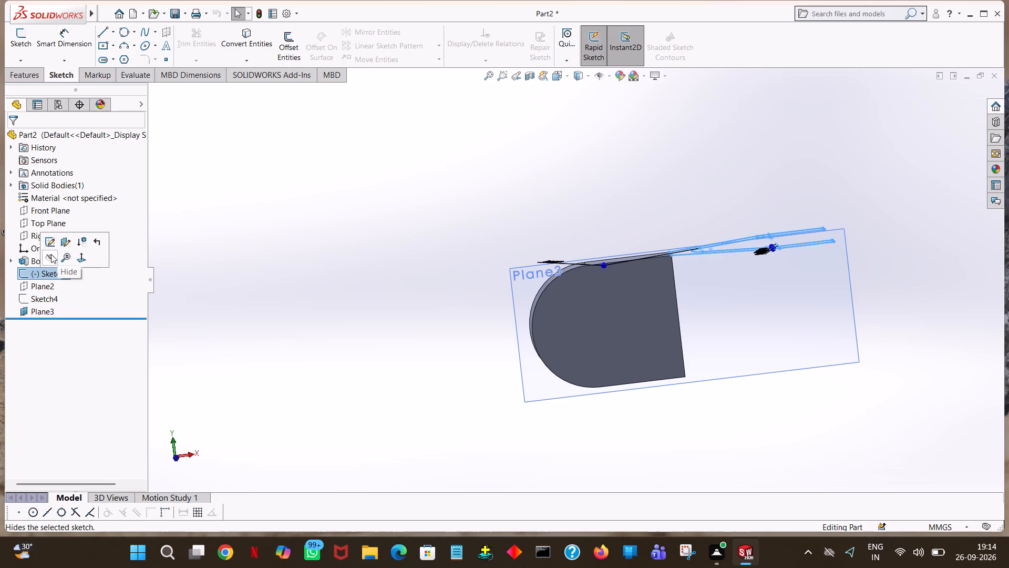
{"action": "left_click", "coordinate": [51, 254]}
Open a new sketch on Plane3, the plane offset from the Front Plane, and view it face-on.
{"action": "middle_click_drag", "start_coordinate": [456, 338], "coordinate": [419, 245]}
{"action": "middle_click", "coordinate": [419, 245]}
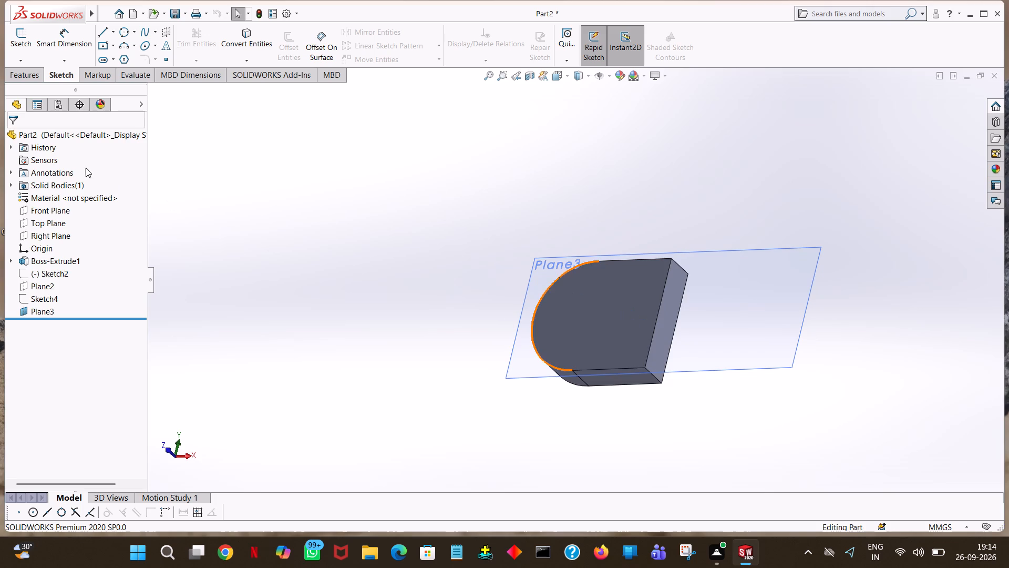
{"action": "left_click", "coordinate": [24, 48]}
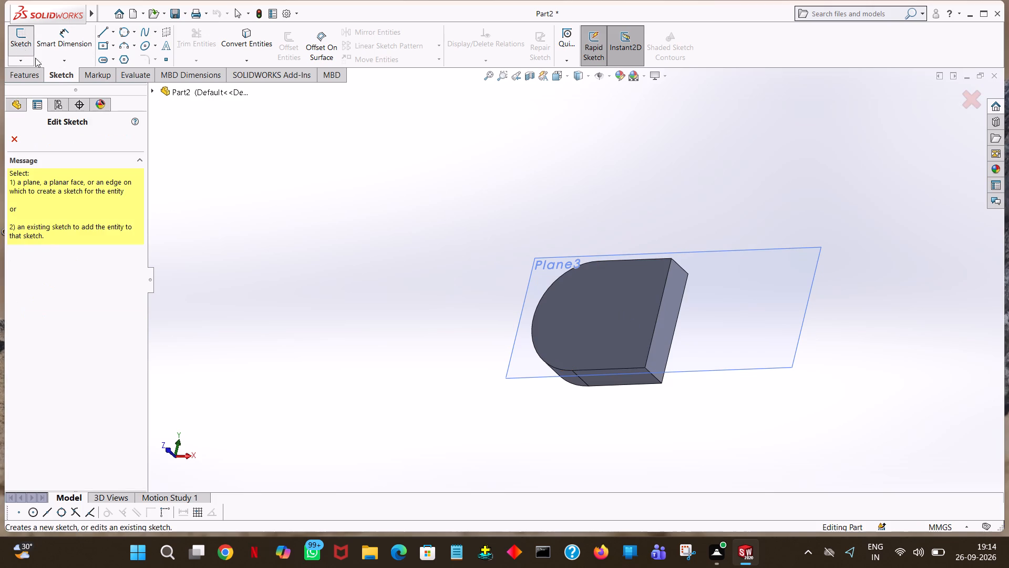
{"action": "left_click", "coordinate": [12, 135]}
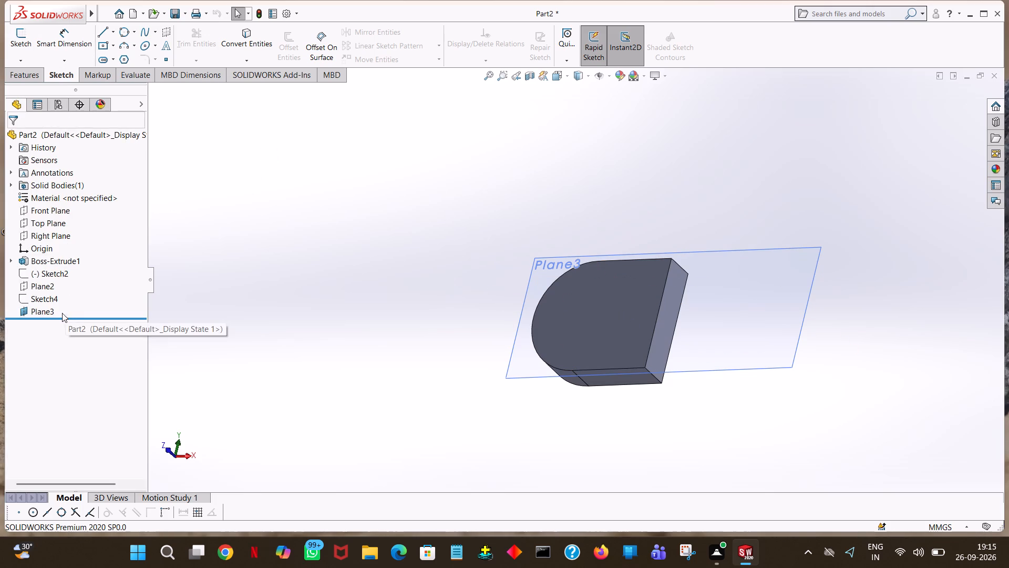
{"action": "left_click", "coordinate": [46, 313]}
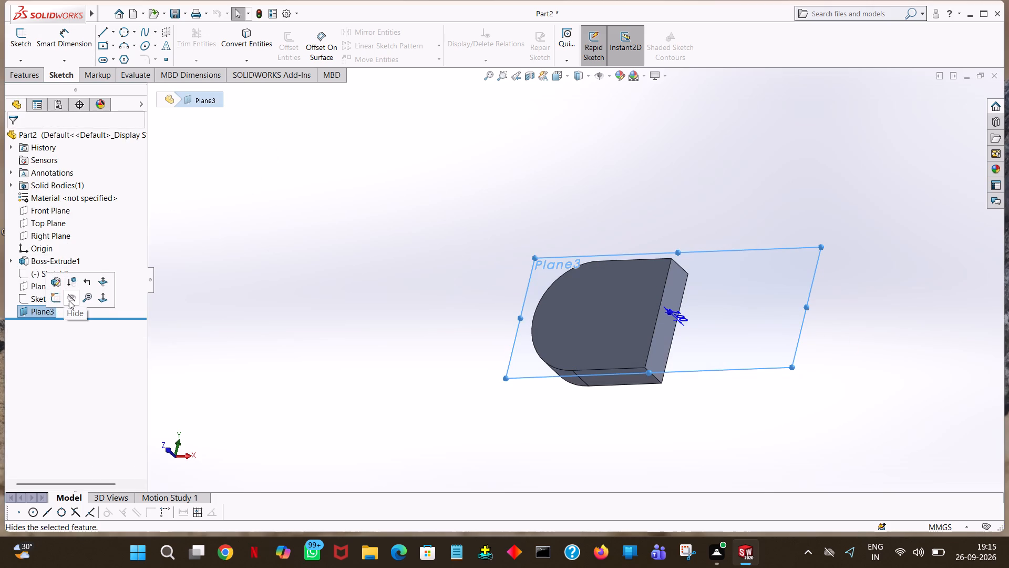
{"action": "left_click", "coordinate": [55, 297]}
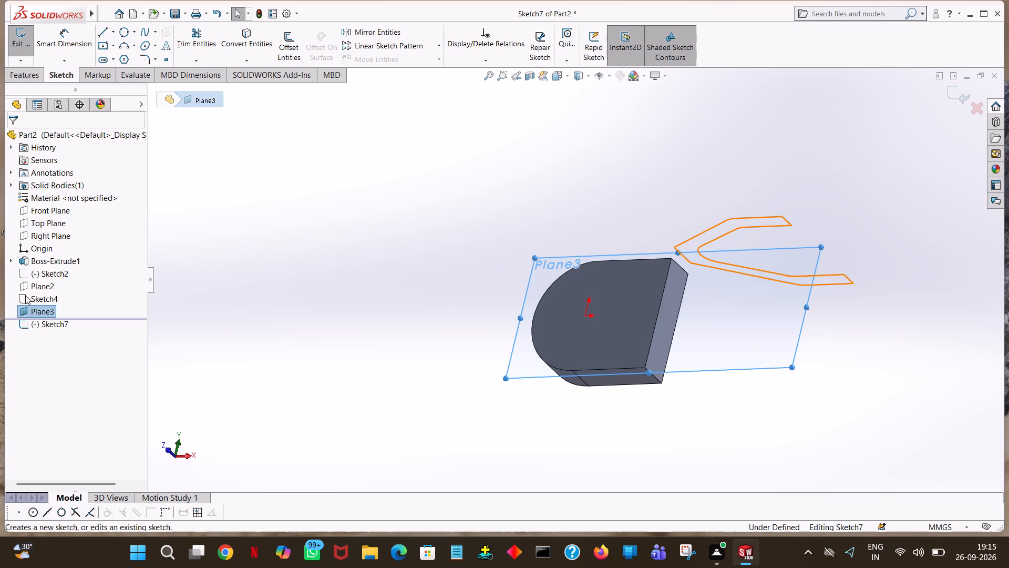
{"action": "key", "text": "v"}
{"action": "key", "text": "space"}
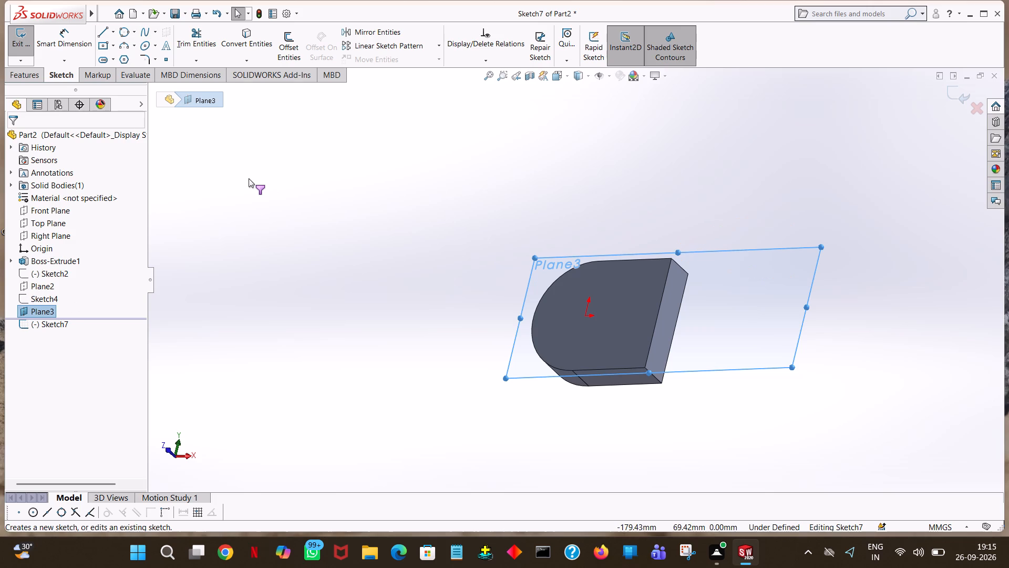
{"action": "left_click", "coordinate": [136, 82]}
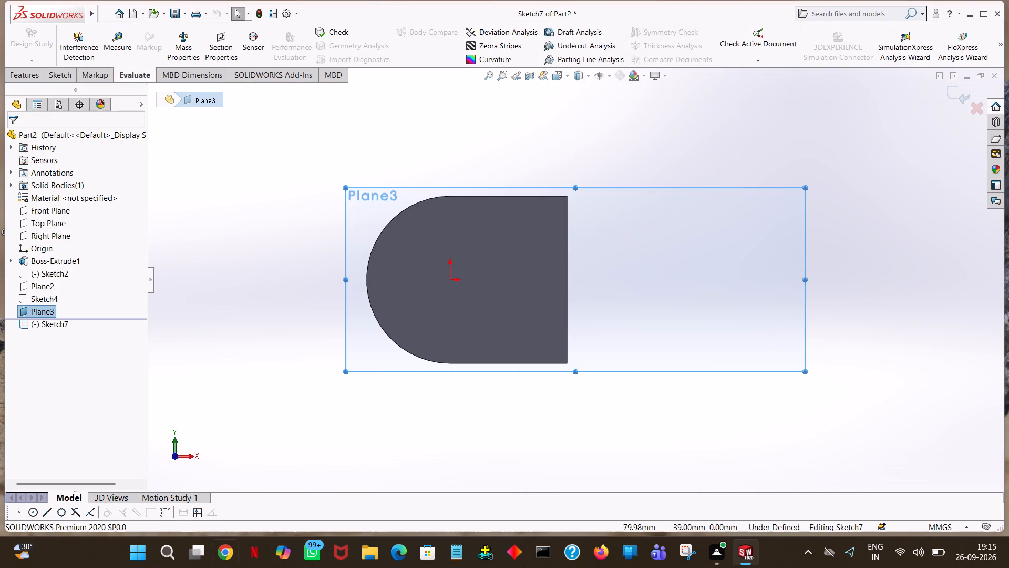
{"action": "left_click", "coordinate": [63, 72]}
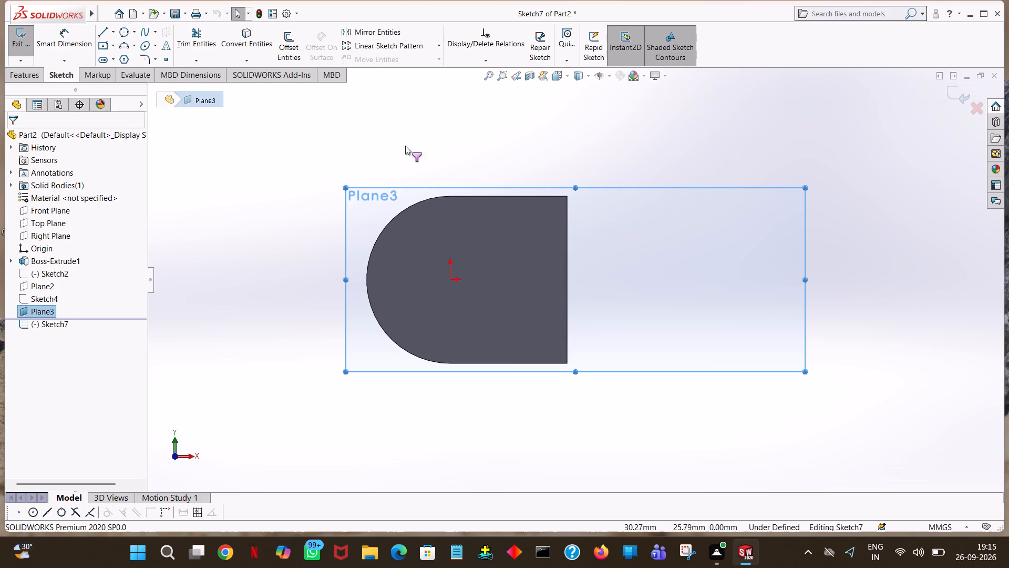
Sketch a 5 mm vertical line upward from the lever body's upper straight-end corner, followed by a horizontal line about 11.8 mm long away from the body.
{"action": "left_click", "coordinate": [102, 33]}
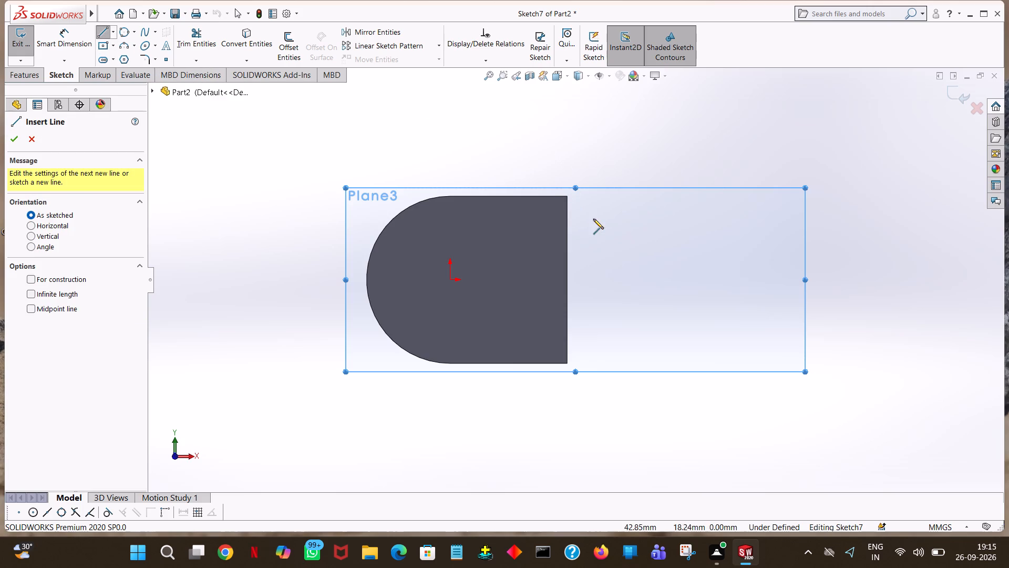
{"action": "left_click", "coordinate": [569, 197]}
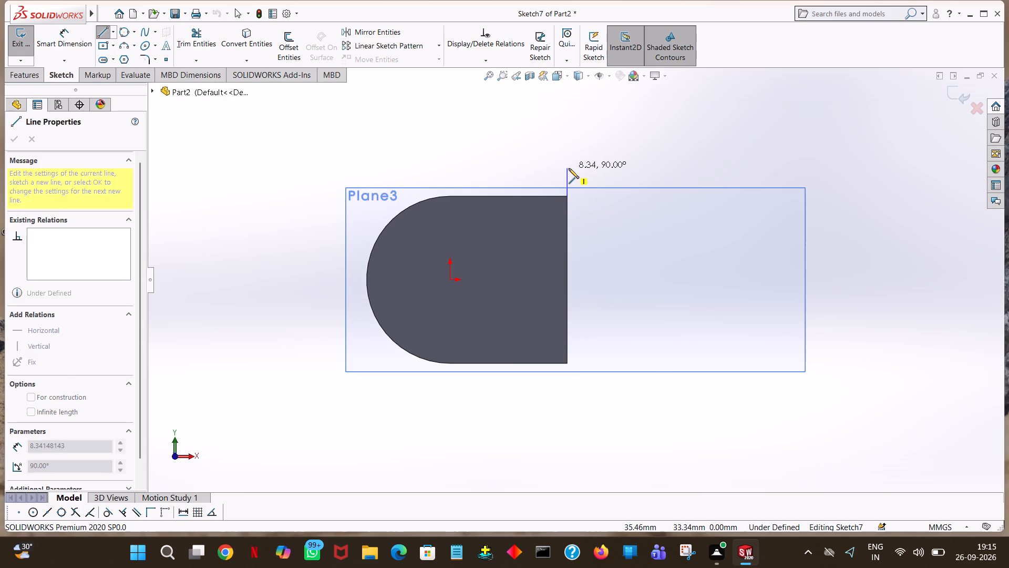
{"action": "left_click", "coordinate": [569, 168]}
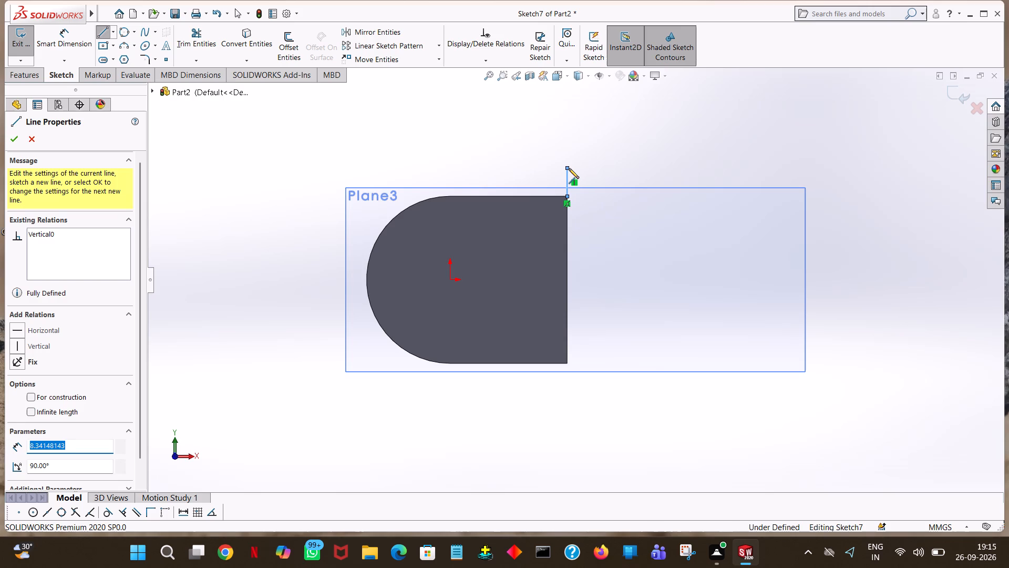
{"action": "key", "text": "5"}
{"action": "key", "text": "Return"}
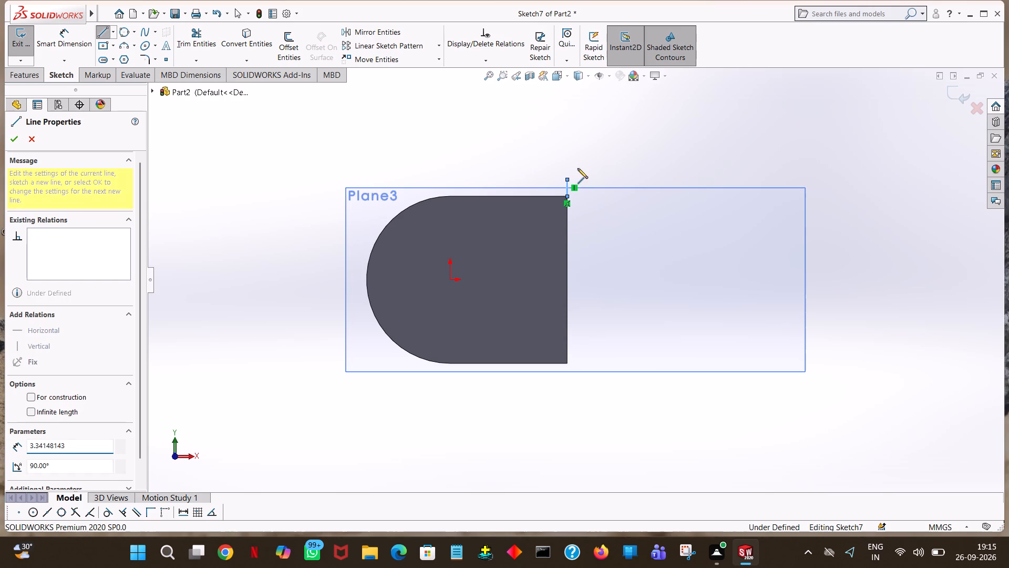
{"action": "left_click", "coordinate": [606, 179]}
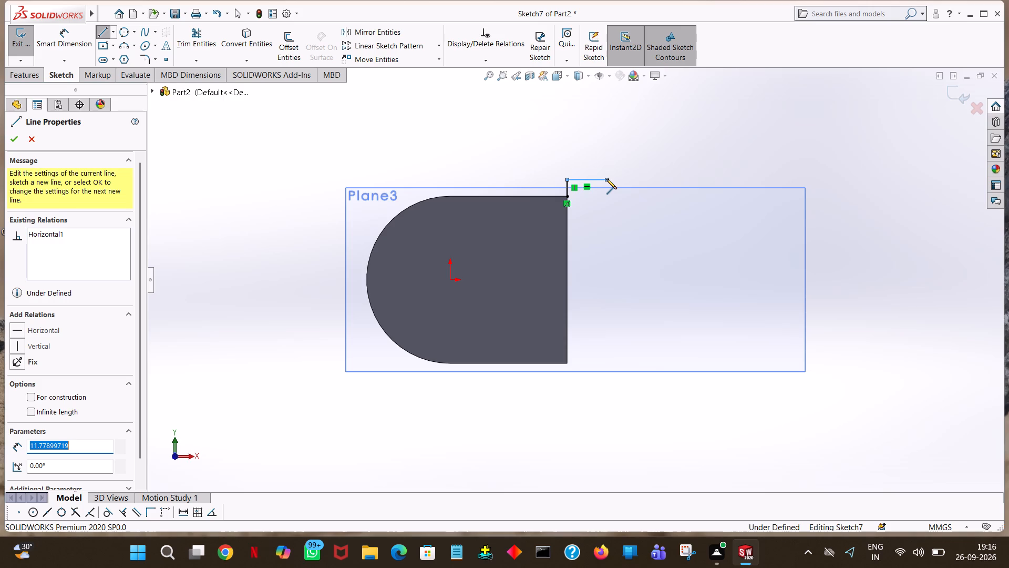
{"action": "right_click", "coordinate": [606, 179]}
{"action": "left_click", "coordinate": [630, 182]}
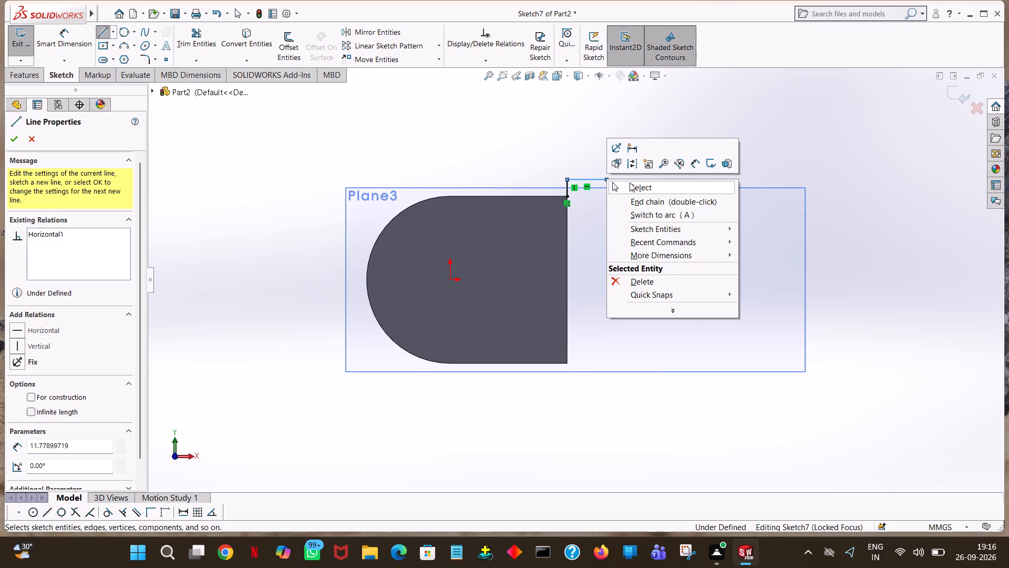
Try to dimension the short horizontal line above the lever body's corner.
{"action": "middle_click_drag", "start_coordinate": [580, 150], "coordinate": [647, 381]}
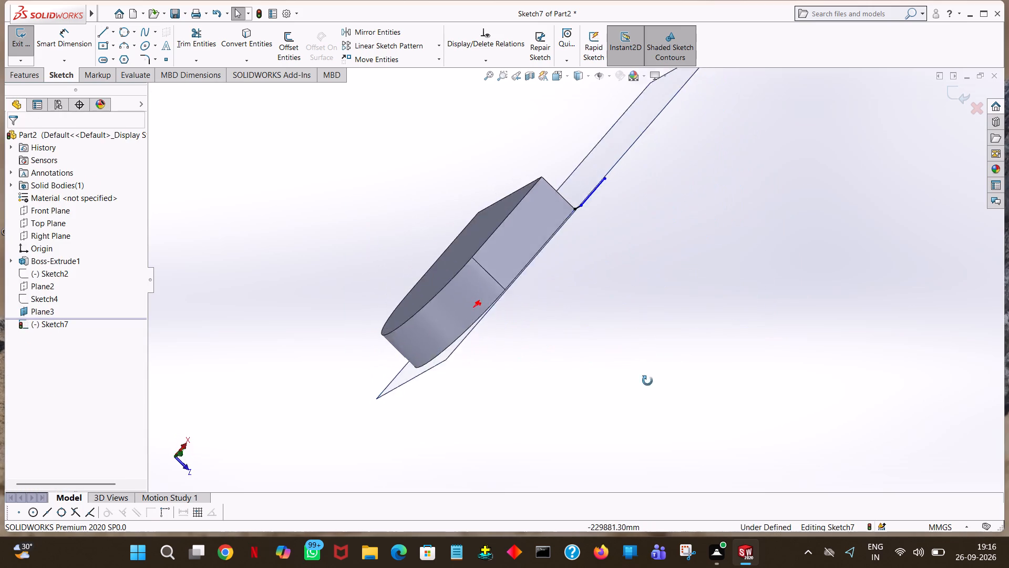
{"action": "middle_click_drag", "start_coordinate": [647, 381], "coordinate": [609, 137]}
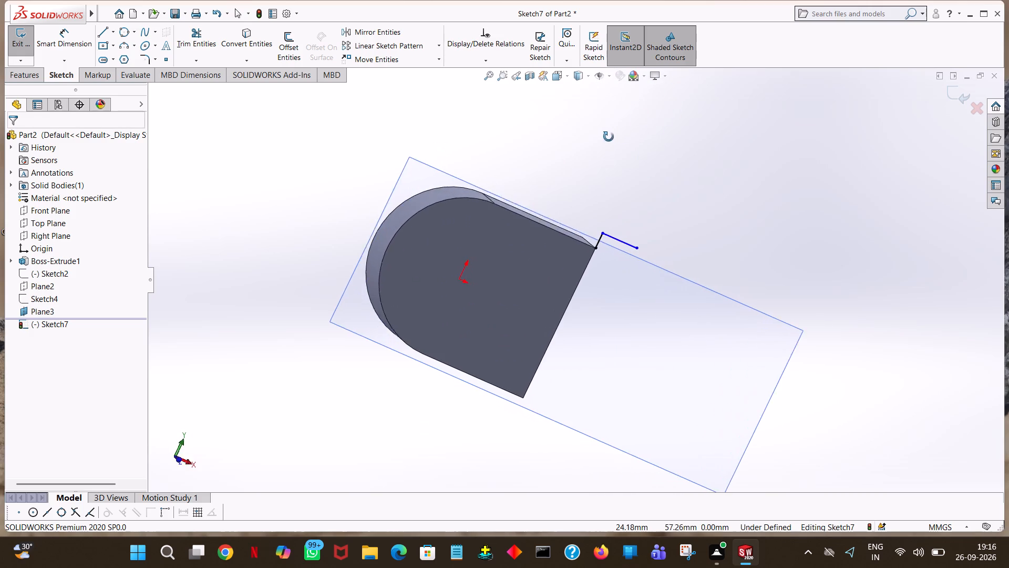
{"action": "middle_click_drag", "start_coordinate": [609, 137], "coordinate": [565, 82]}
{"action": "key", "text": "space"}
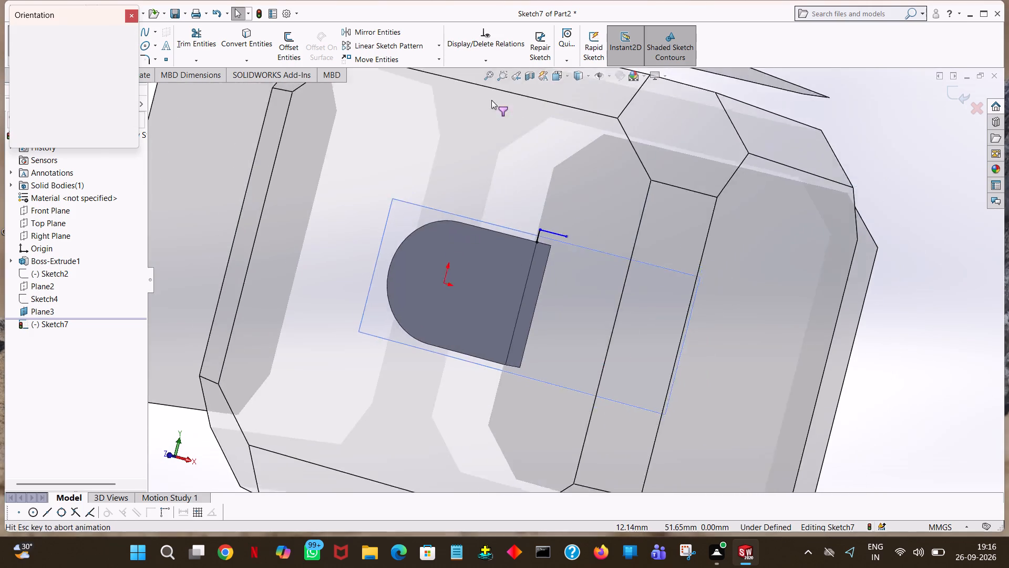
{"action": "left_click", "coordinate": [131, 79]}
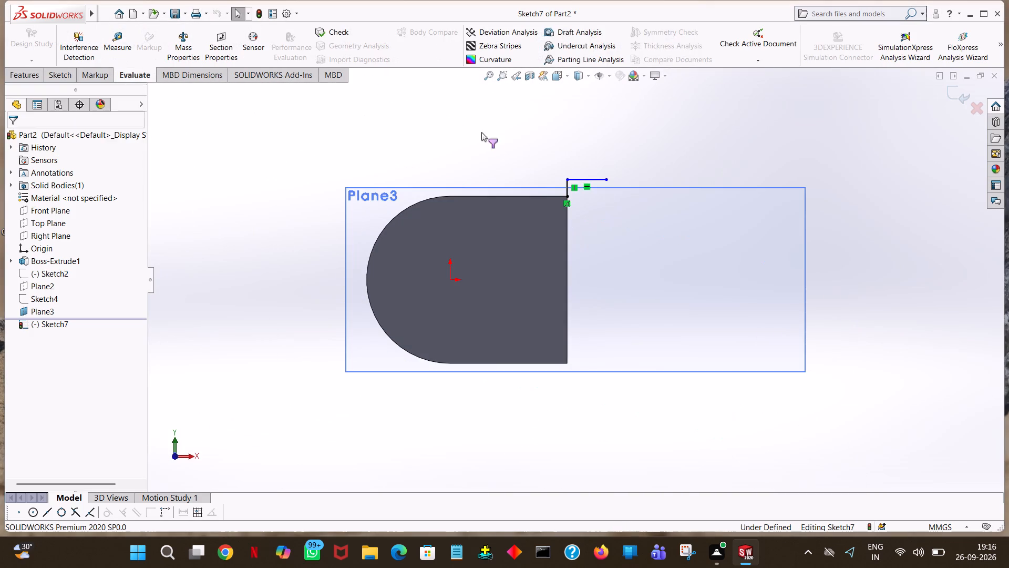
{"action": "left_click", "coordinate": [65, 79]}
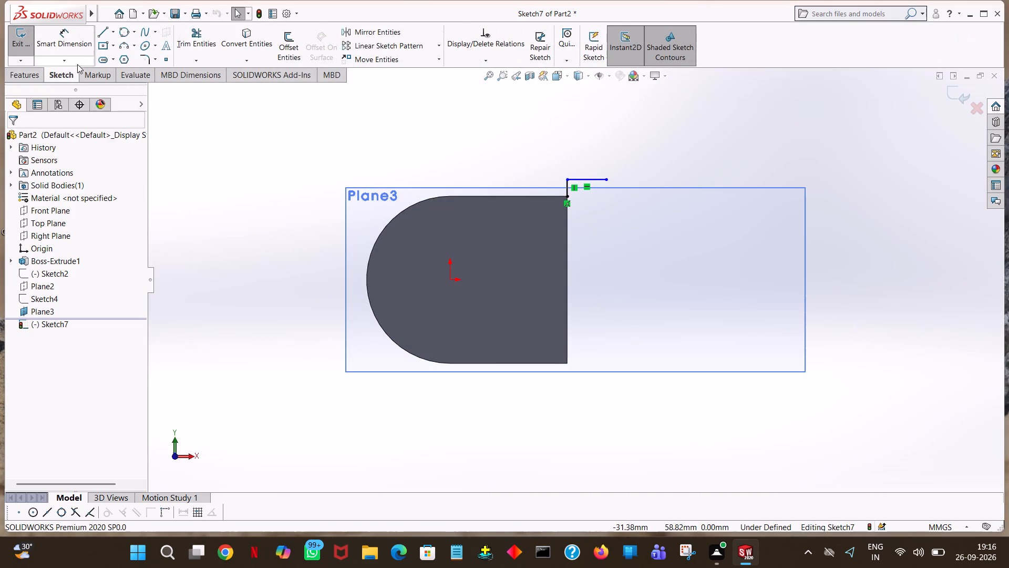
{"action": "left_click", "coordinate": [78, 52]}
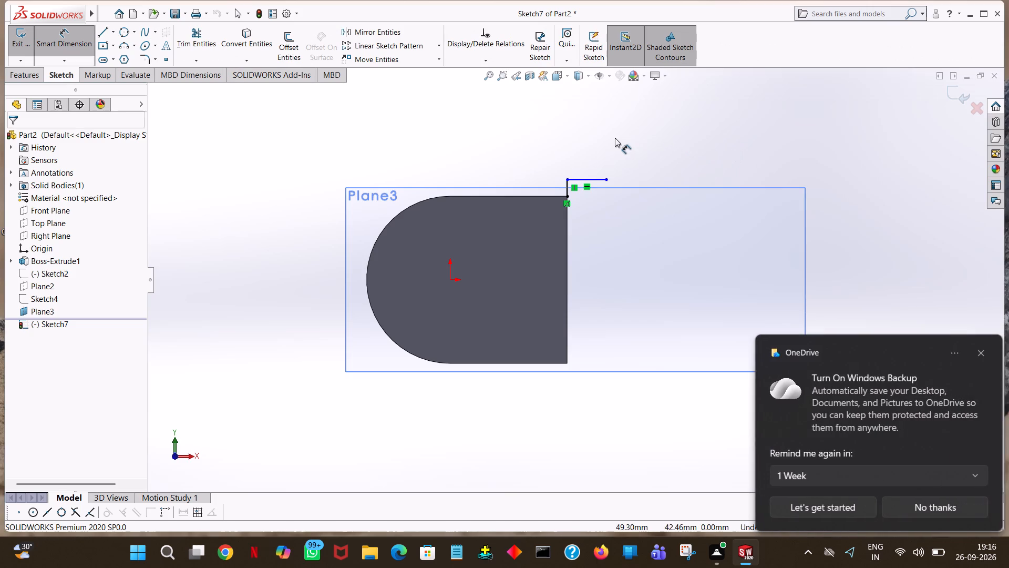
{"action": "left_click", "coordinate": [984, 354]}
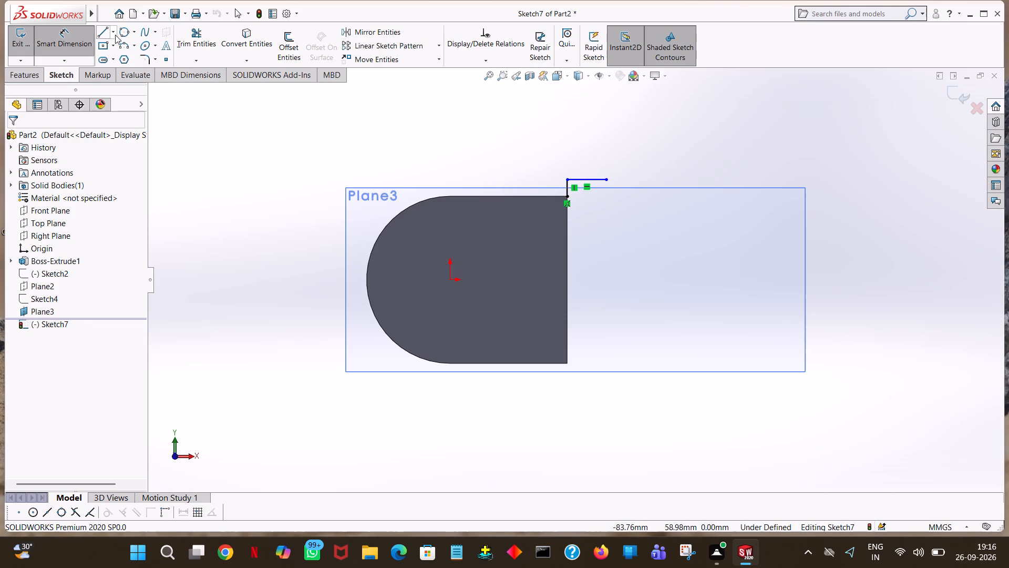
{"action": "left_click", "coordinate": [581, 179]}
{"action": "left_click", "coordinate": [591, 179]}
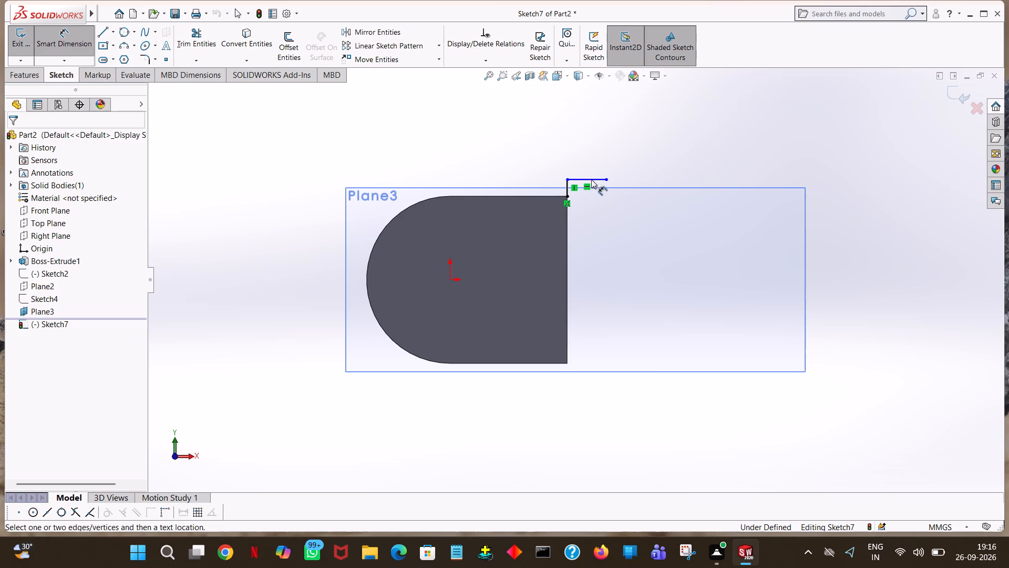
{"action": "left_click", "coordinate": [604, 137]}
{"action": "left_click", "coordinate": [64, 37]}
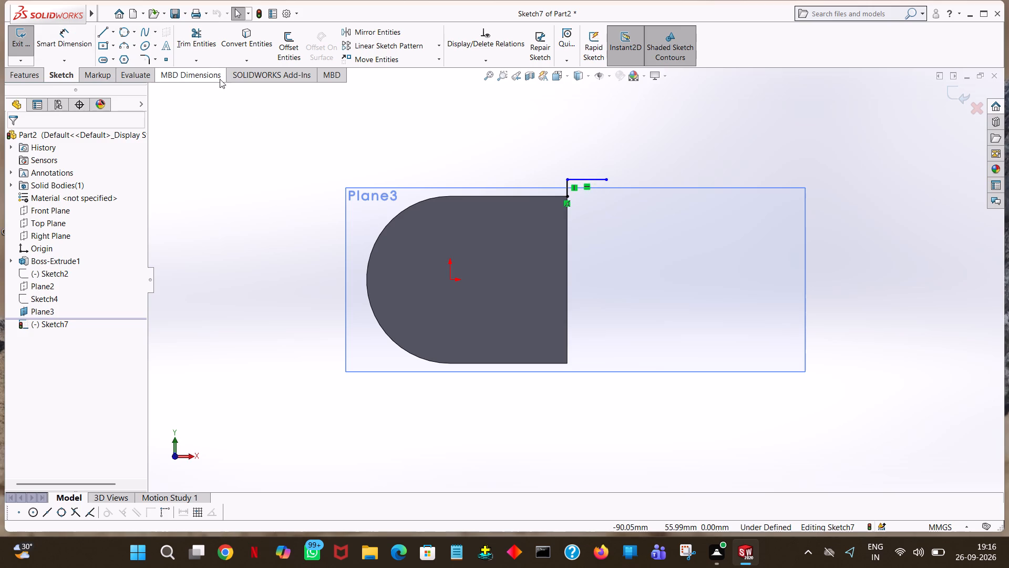
Draw a perimeter circle of 20 mm radius from the lever body's upper straight-end corner, crossing the short horizontal line.
{"action": "left_click", "coordinate": [125, 31]}
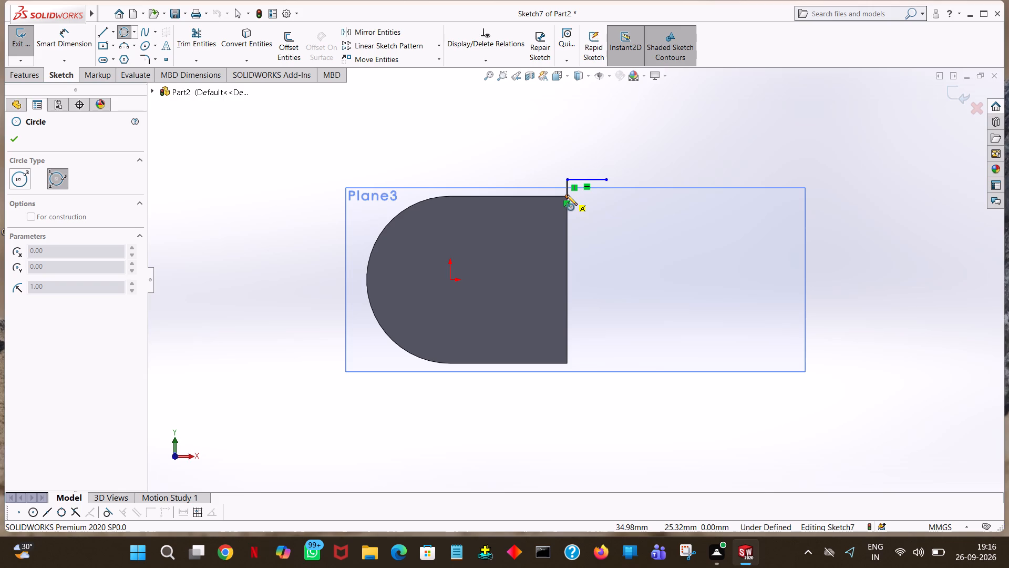
{"action": "left_click", "coordinate": [568, 197]}
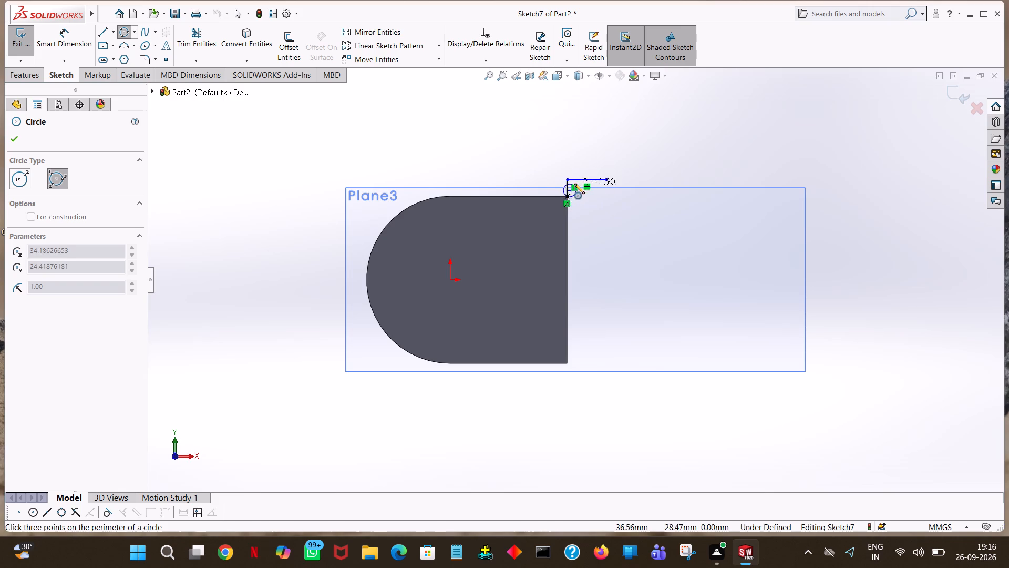
{"action": "left_click", "coordinate": [594, 180]}
{"action": "left_click", "coordinate": [613, 228]}
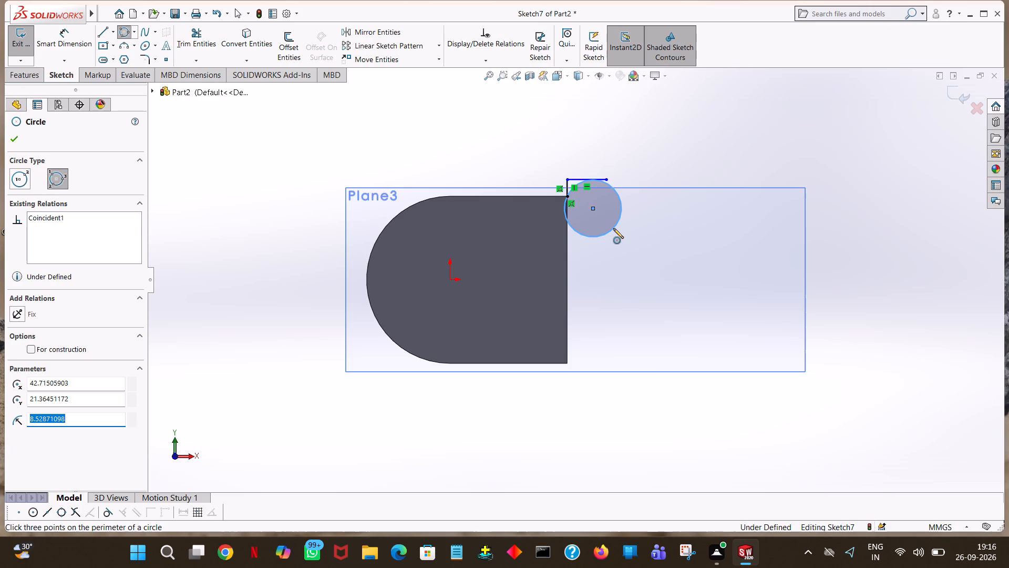
{"action": "type", "text": "20"}
{"action": "key", "text": "Return"}
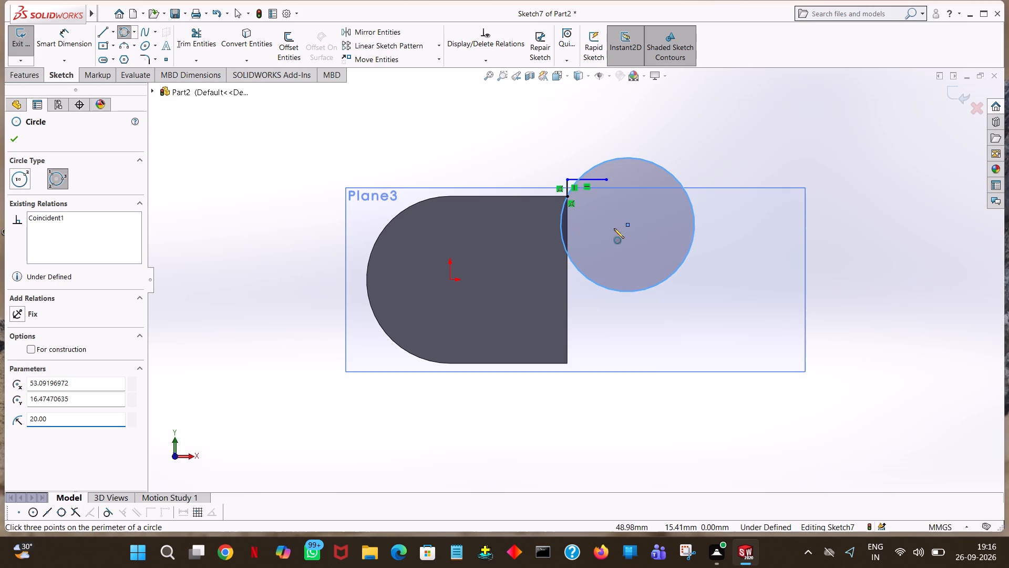
{"action": "left_click", "coordinate": [17, 146]}
Trim the circle to the short arc between the body's corner and the horizontal line, and trim the line's end beyond the arc.
{"action": "left_click", "coordinate": [194, 42]}
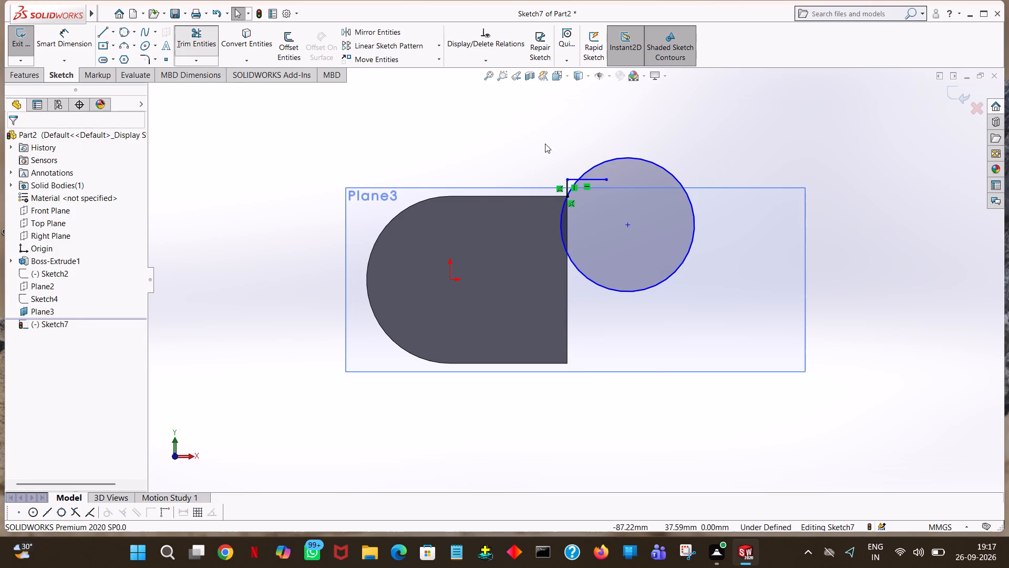
{"action": "left_click", "coordinate": [559, 219]}
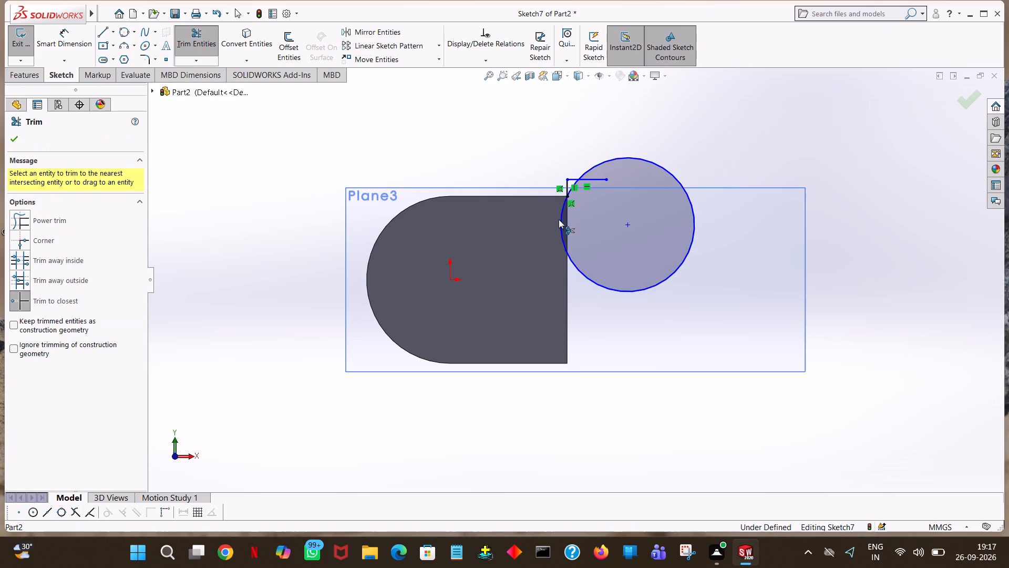
{"action": "left_click", "coordinate": [602, 180]}
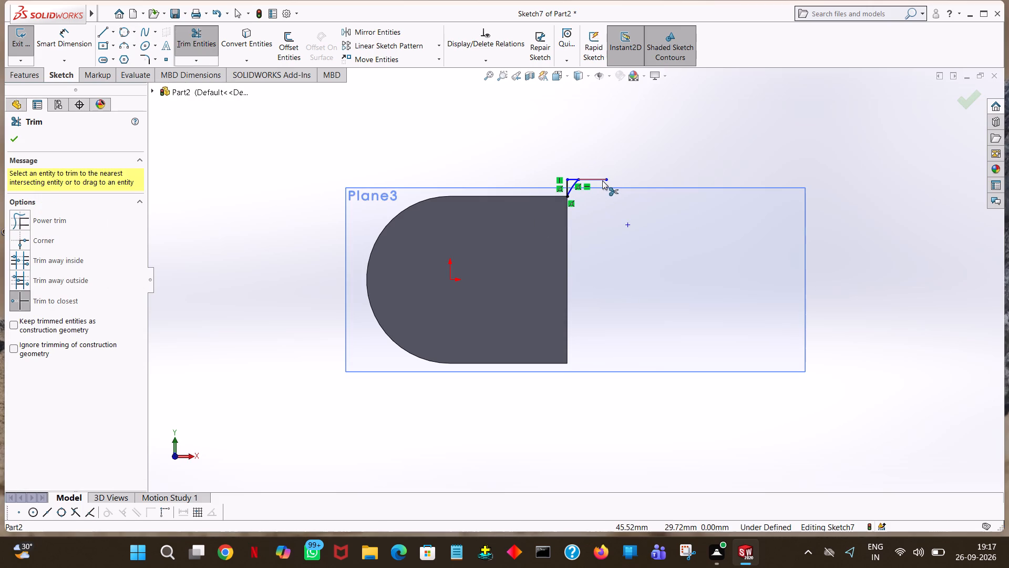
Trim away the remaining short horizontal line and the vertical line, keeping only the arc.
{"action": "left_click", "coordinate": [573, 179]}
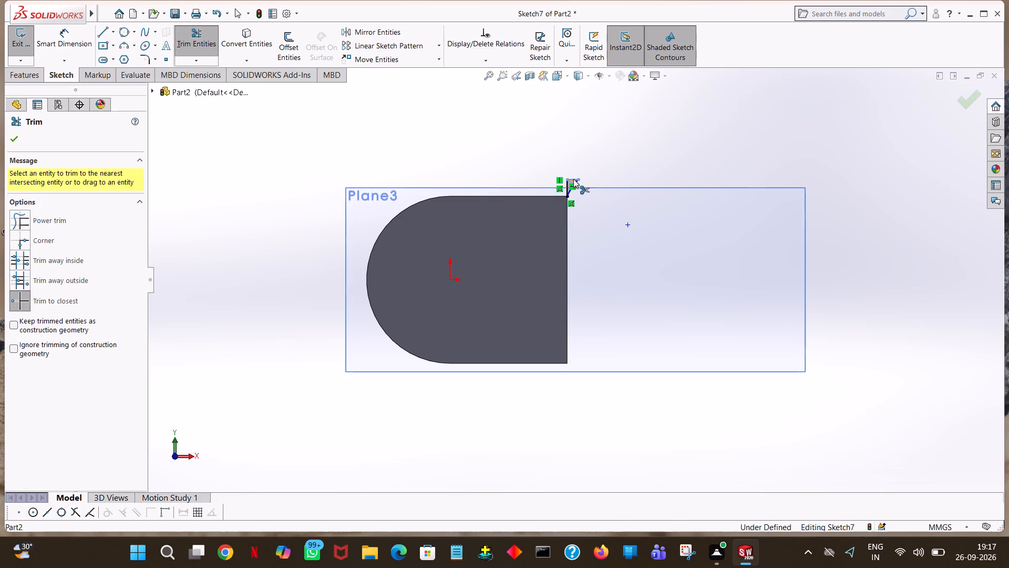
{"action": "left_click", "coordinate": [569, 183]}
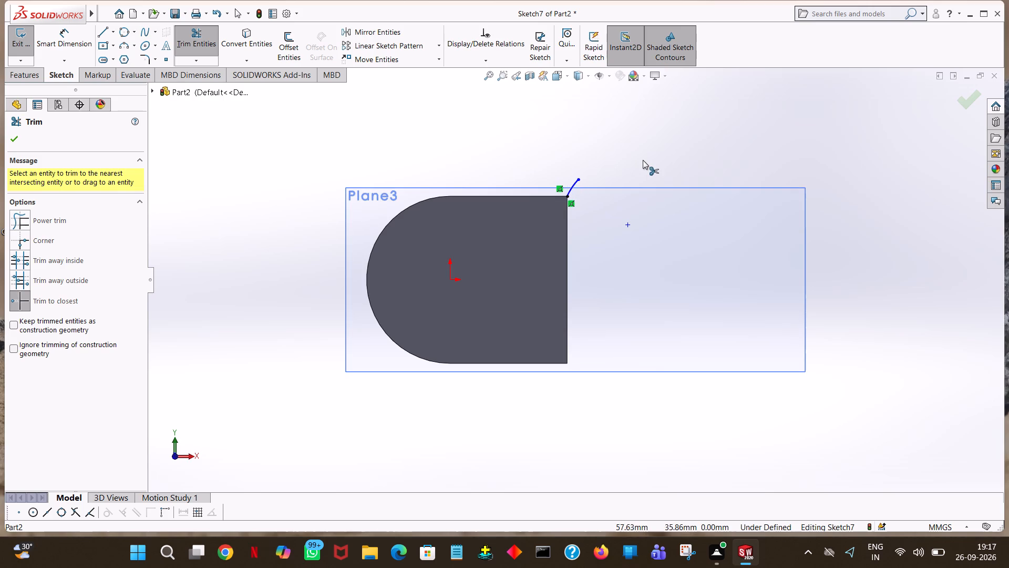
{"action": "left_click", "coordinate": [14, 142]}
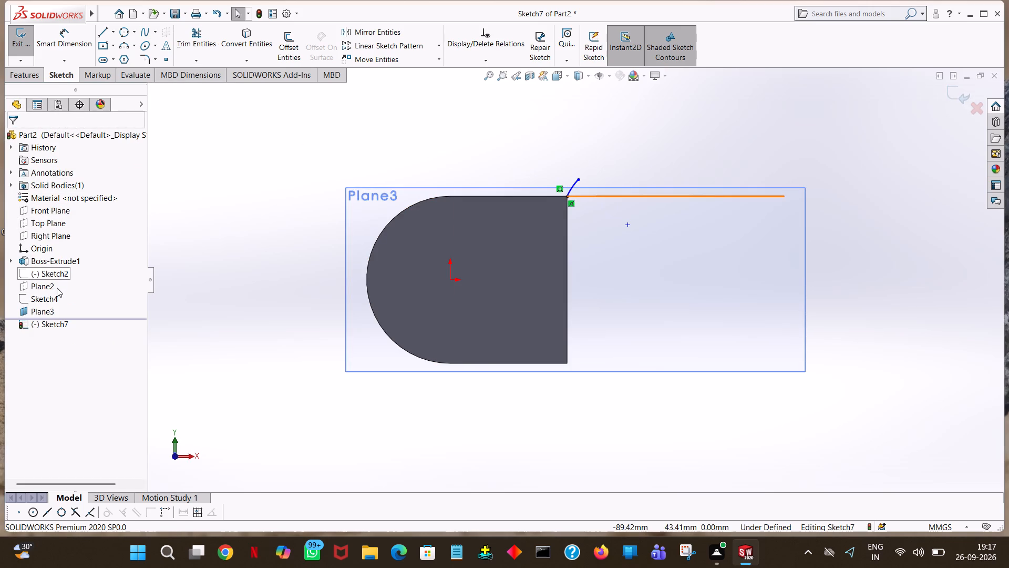
Show Plane2 and the fork profile sketch, Sketch4.
{"action": "left_click", "coordinate": [56, 291]}
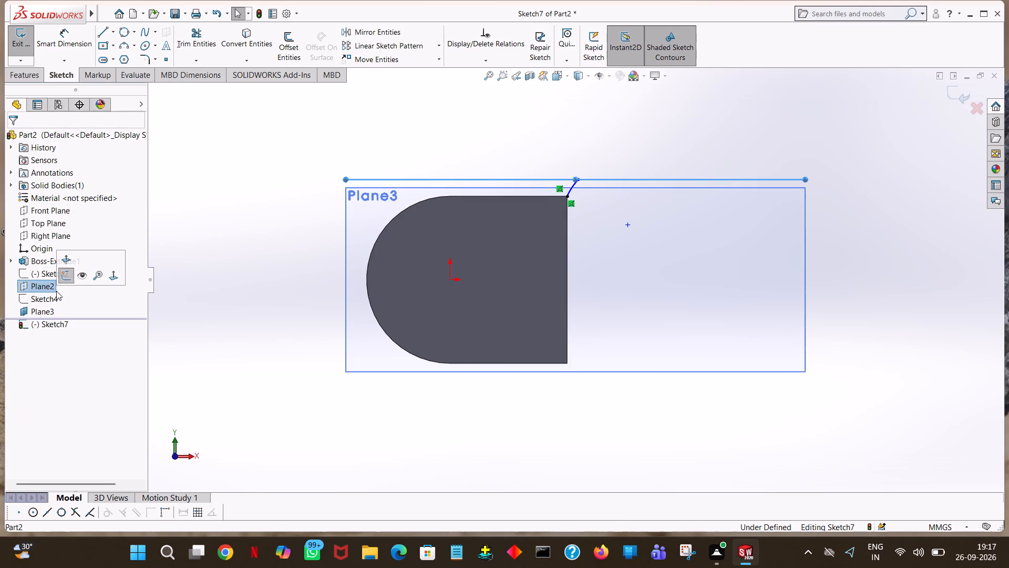
{"action": "left_click", "coordinate": [79, 278]}
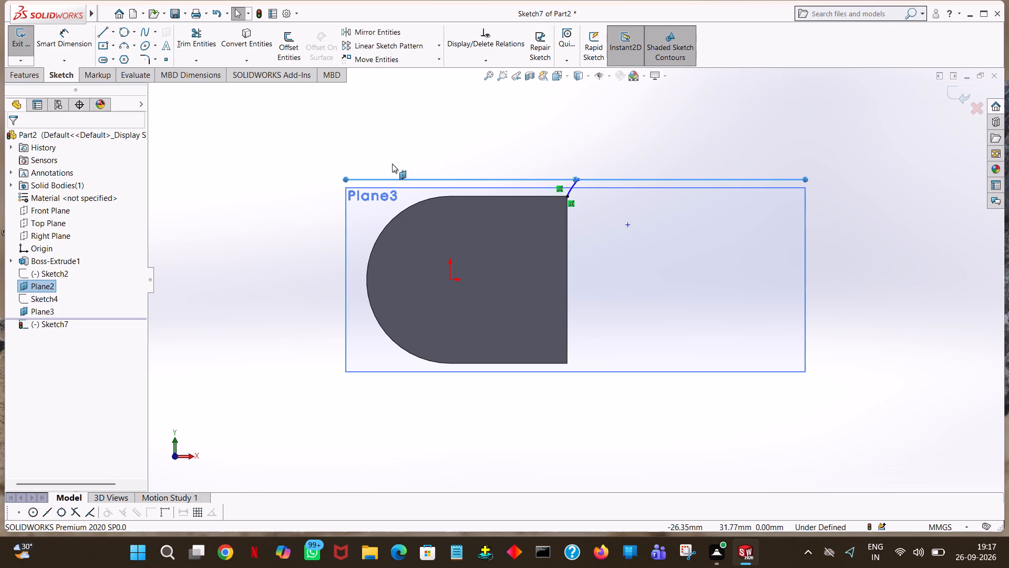
{"action": "middle_click_drag", "start_coordinate": [477, 125], "coordinate": [482, 113]}
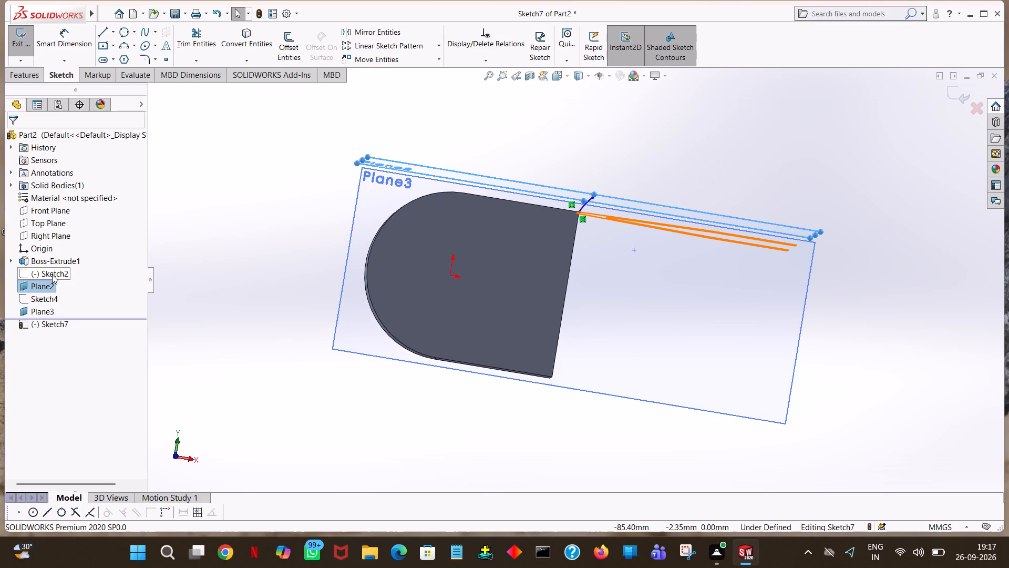
{"action": "left_click", "coordinate": [54, 295]}
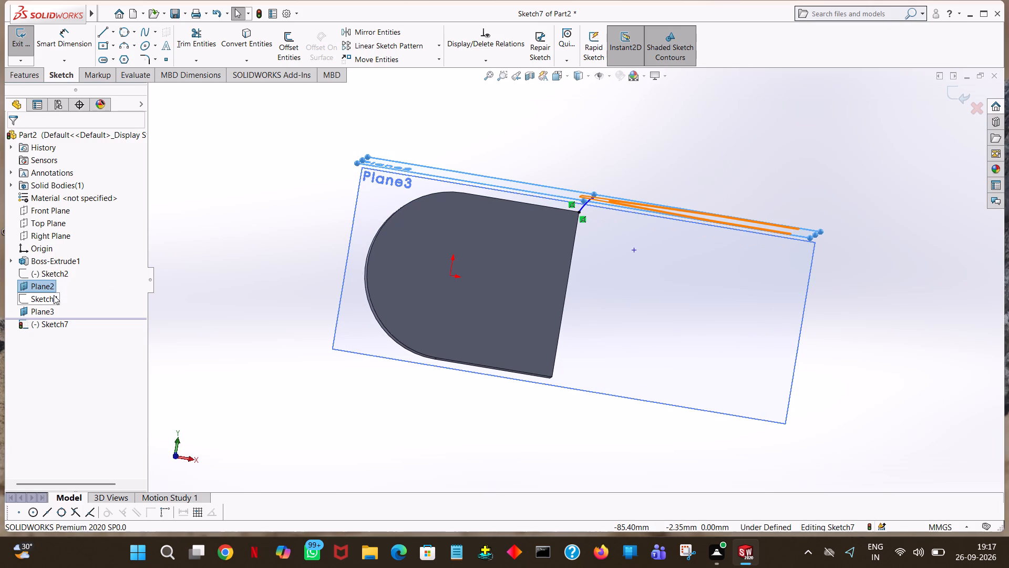
{"action": "left_click", "coordinate": [62, 280]}
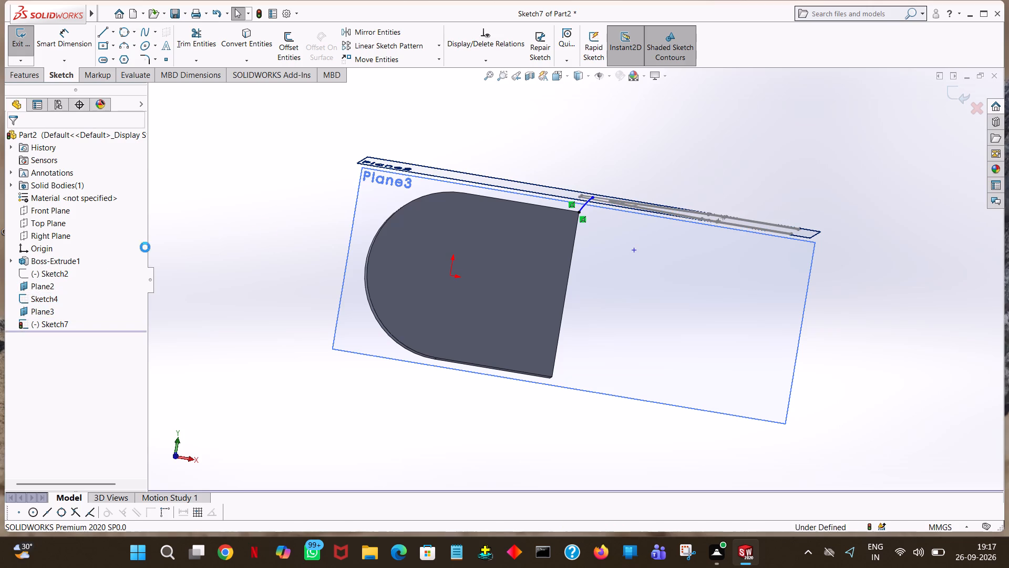
Examine from several angles how the short arc at the body's corner lines up with the fork profile on Plane2.
{"action": "middle_click_drag", "start_coordinate": [260, 219], "coordinate": [270, 413]}
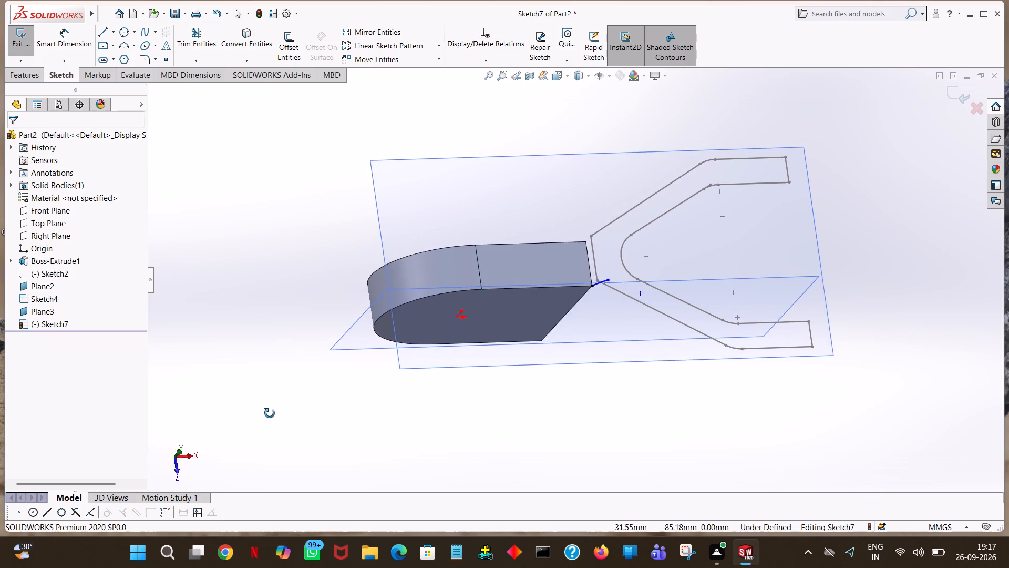
{"action": "middle_click_drag", "start_coordinate": [270, 413], "coordinate": [279, 349]}
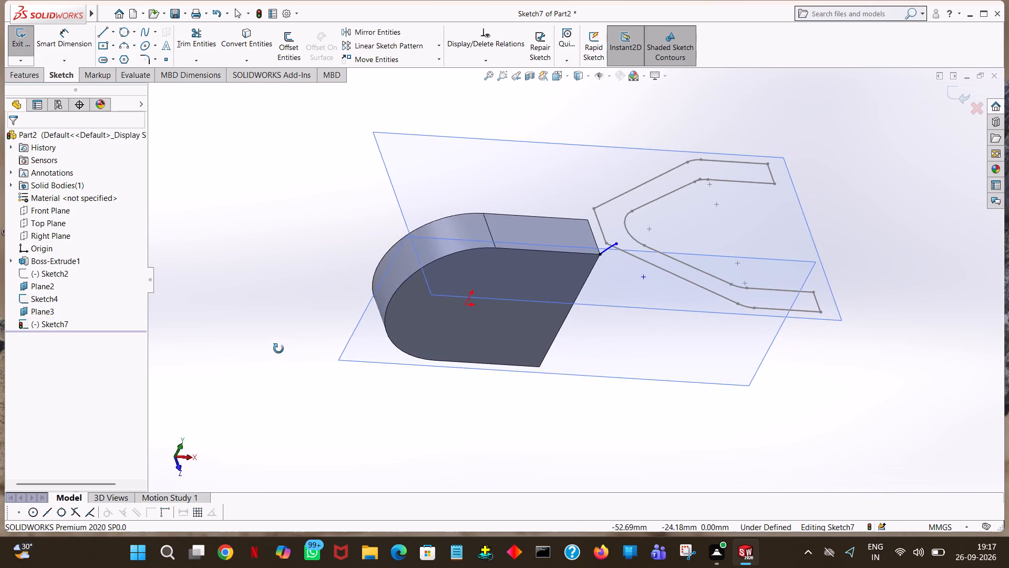
{"action": "middle_click_drag", "start_coordinate": [279, 349], "coordinate": [365, 567]}
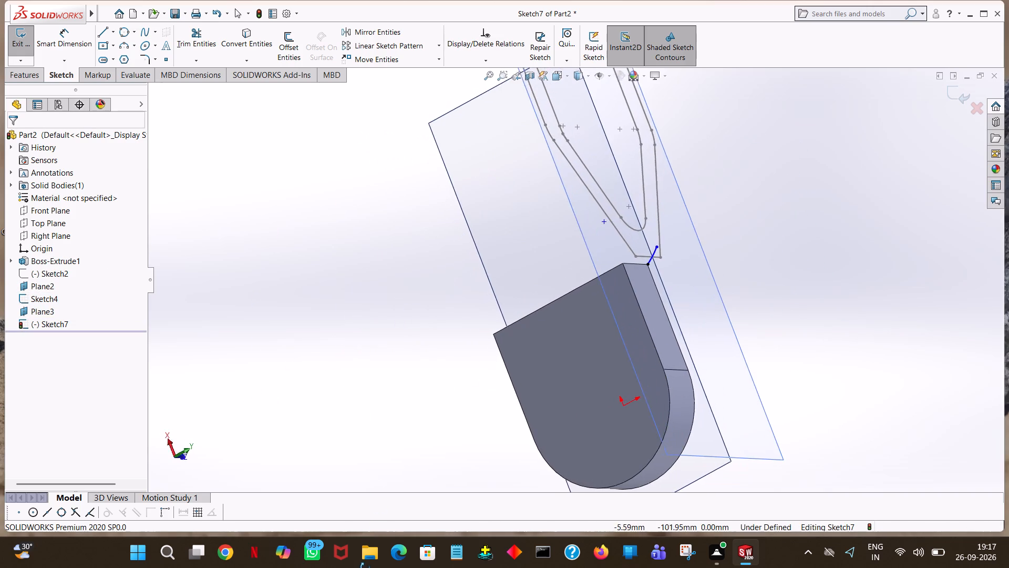
{"action": "middle_click_drag", "start_coordinate": [365, 567], "coordinate": [353, 476]}
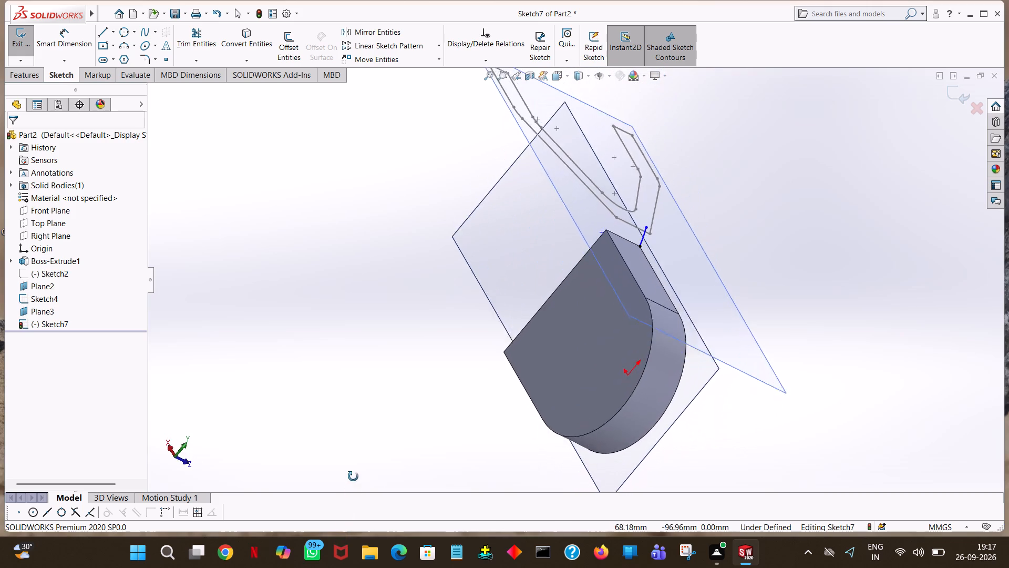
{"action": "middle_click_drag", "start_coordinate": [353, 476], "coordinate": [361, 422]}
{"action": "middle_click_drag", "start_coordinate": [347, 262], "coordinate": [308, 246]}
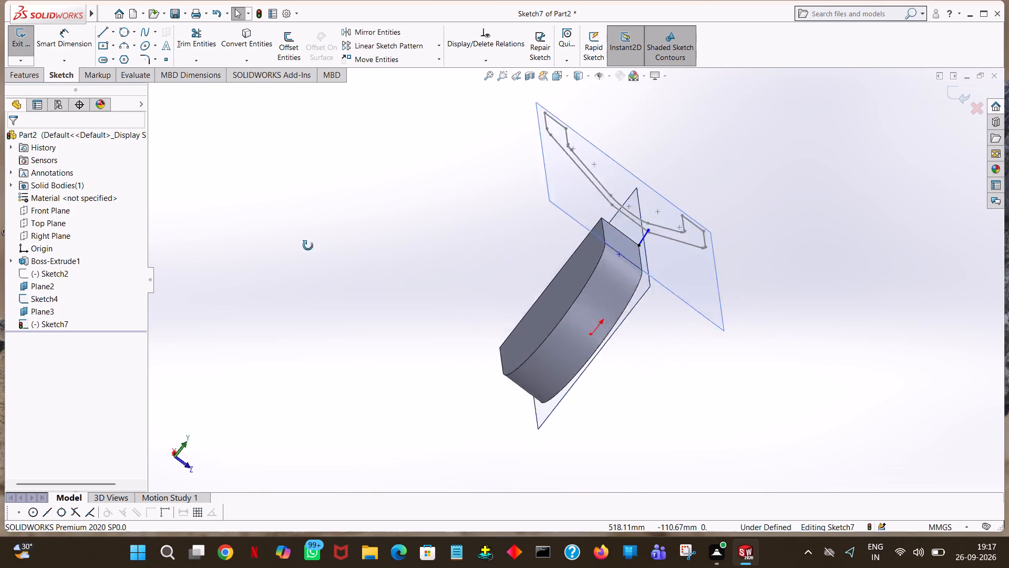
{"action": "middle_click_drag", "start_coordinate": [308, 246], "coordinate": [223, 121]}
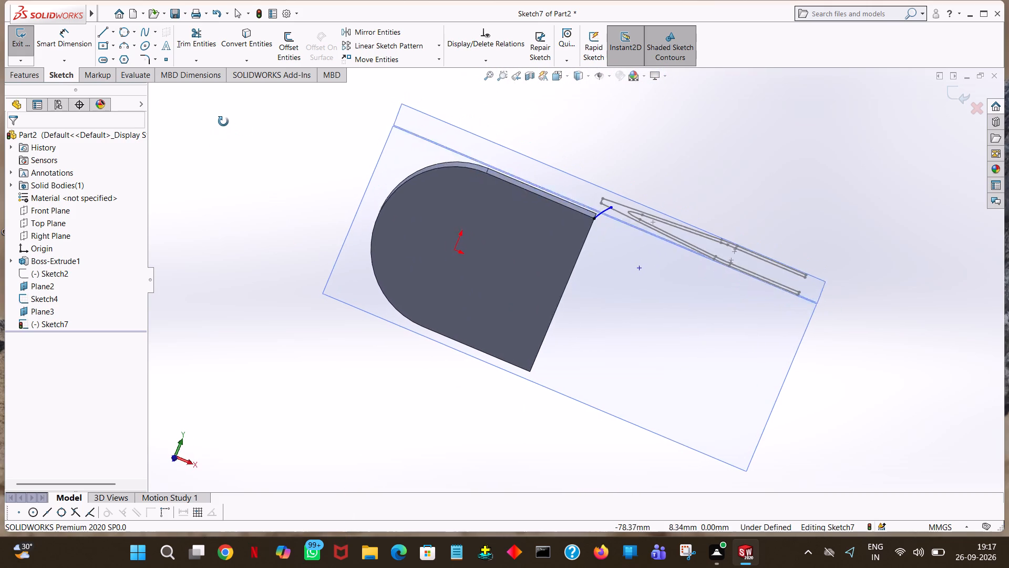
{"action": "middle_click_drag", "start_coordinate": [223, 121], "coordinate": [277, 40]}
{"action": "middle_click_drag", "start_coordinate": [265, 145], "coordinate": [348, 363]}
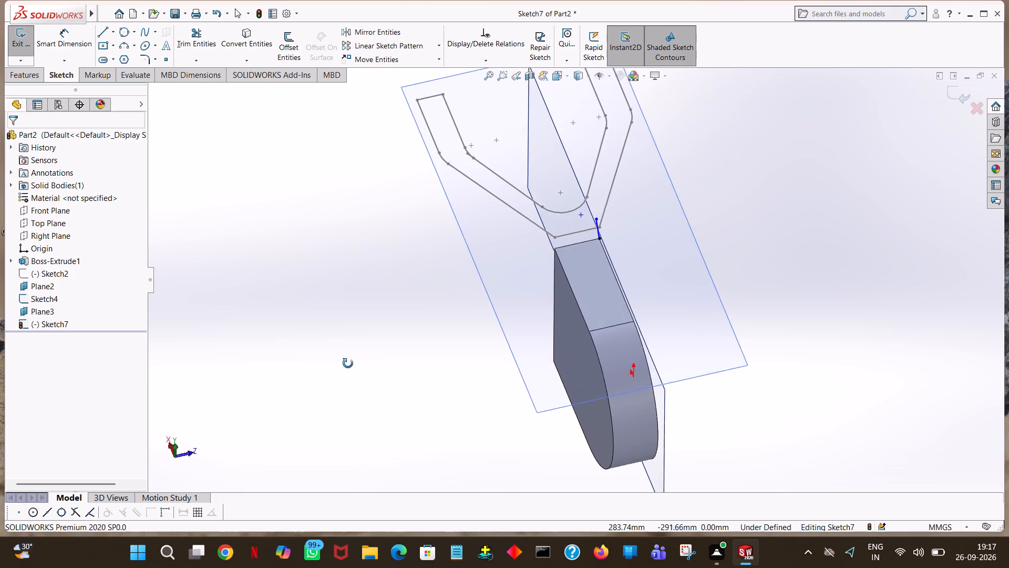
{"action": "middle_click_drag", "start_coordinate": [348, 363], "coordinate": [333, 362]}
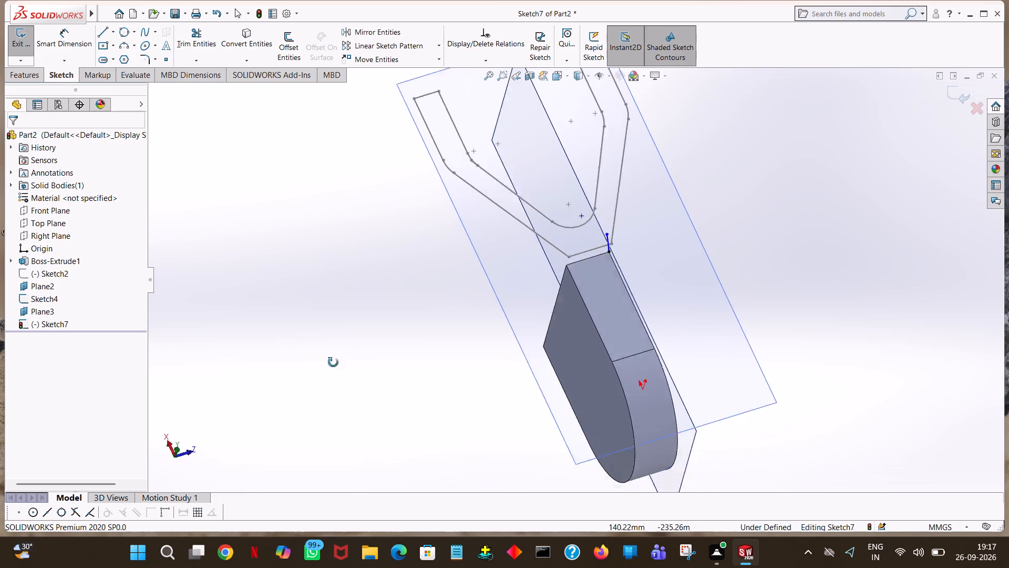
{"action": "middle_click_drag", "start_coordinate": [333, 362], "coordinate": [220, 342]}
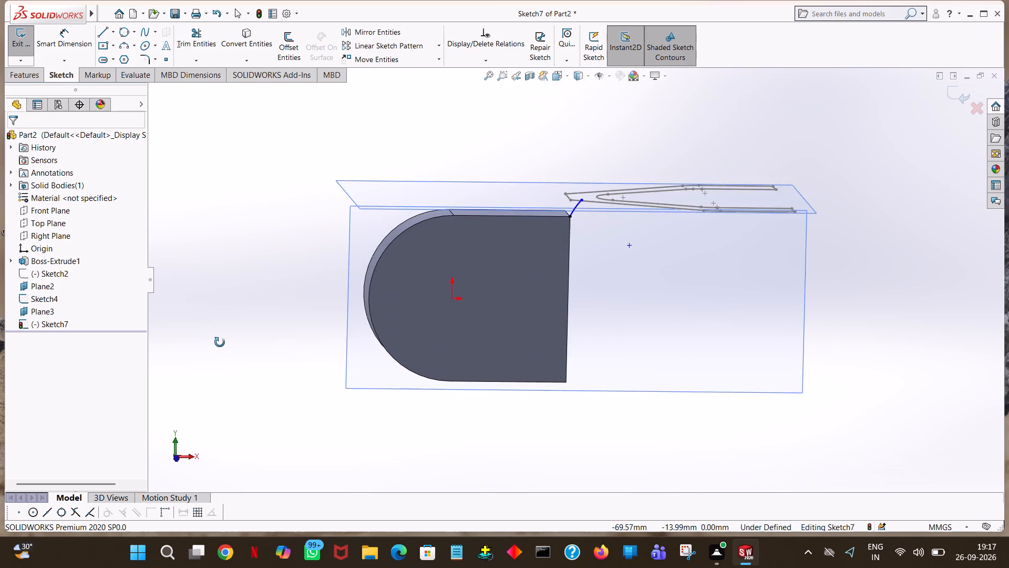
{"action": "middle_click_drag", "start_coordinate": [220, 342], "coordinate": [223, 344]}
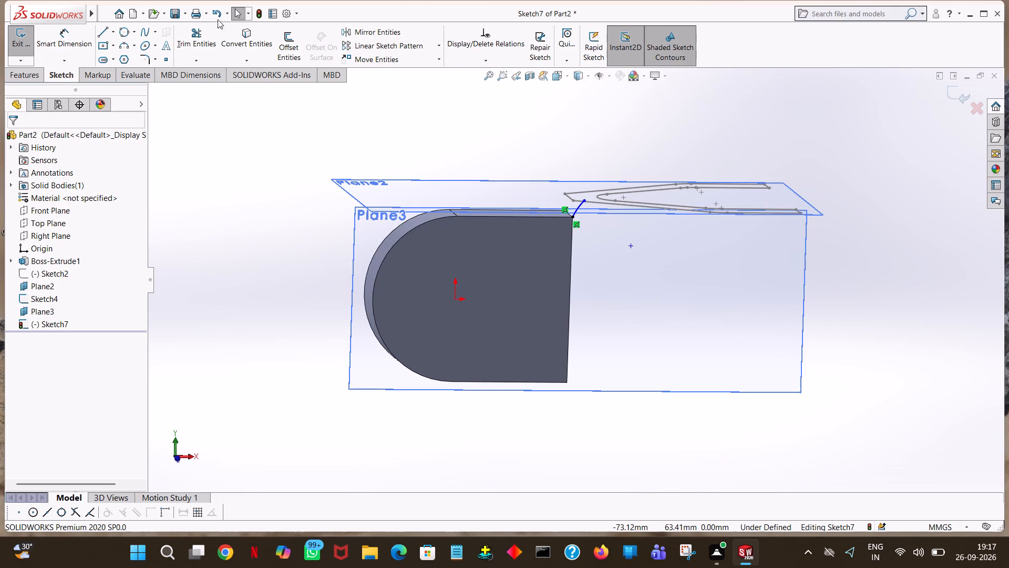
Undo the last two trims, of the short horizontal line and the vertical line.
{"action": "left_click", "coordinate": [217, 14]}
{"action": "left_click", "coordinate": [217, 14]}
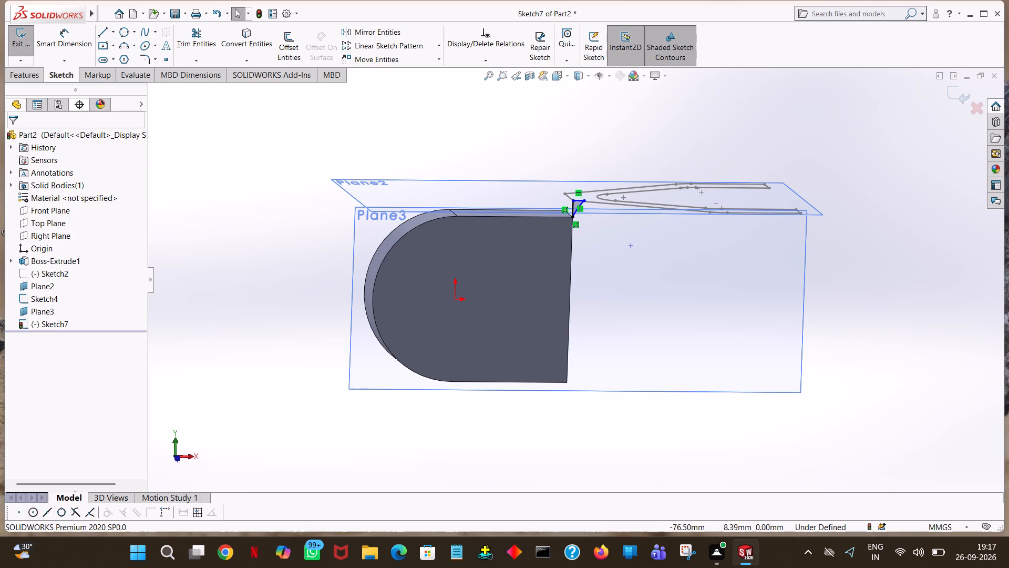
View the Plane3 sketch face-on, trim away the arc at the body's corner, and exit the sketch.
{"action": "key", "text": "space"}
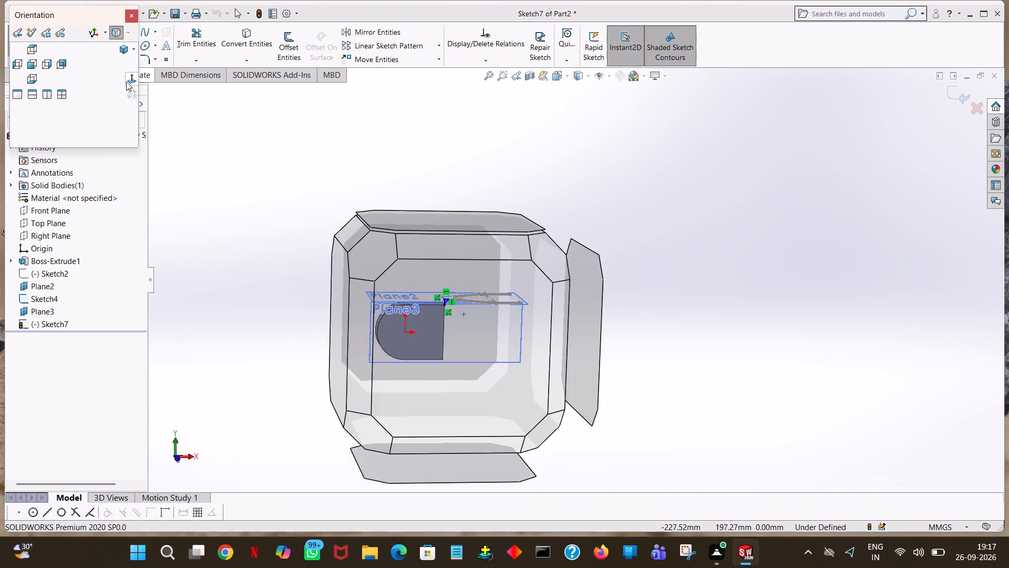
{"action": "left_click", "coordinate": [127, 82]}
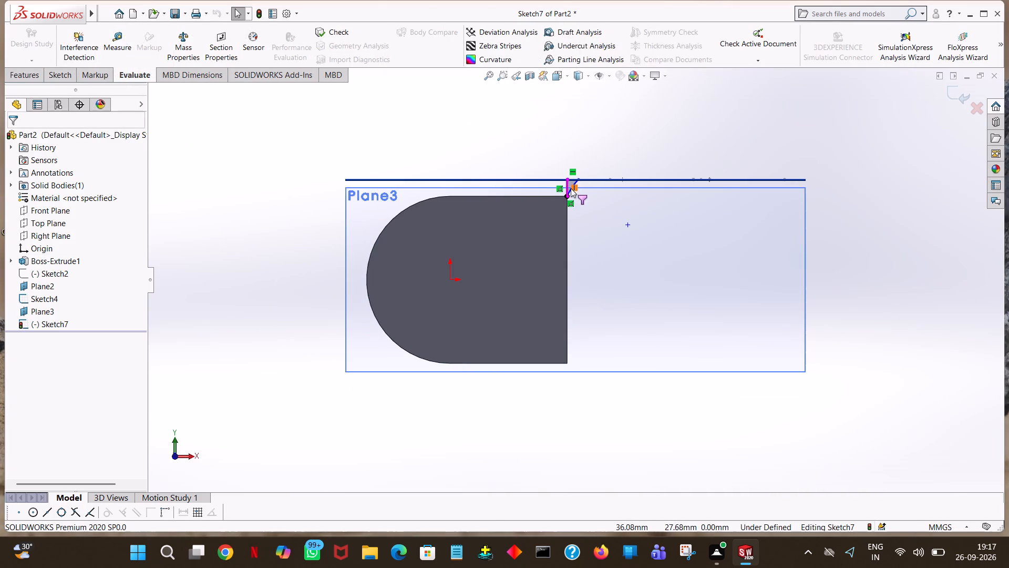
{"action": "left_click", "coordinate": [64, 76]}
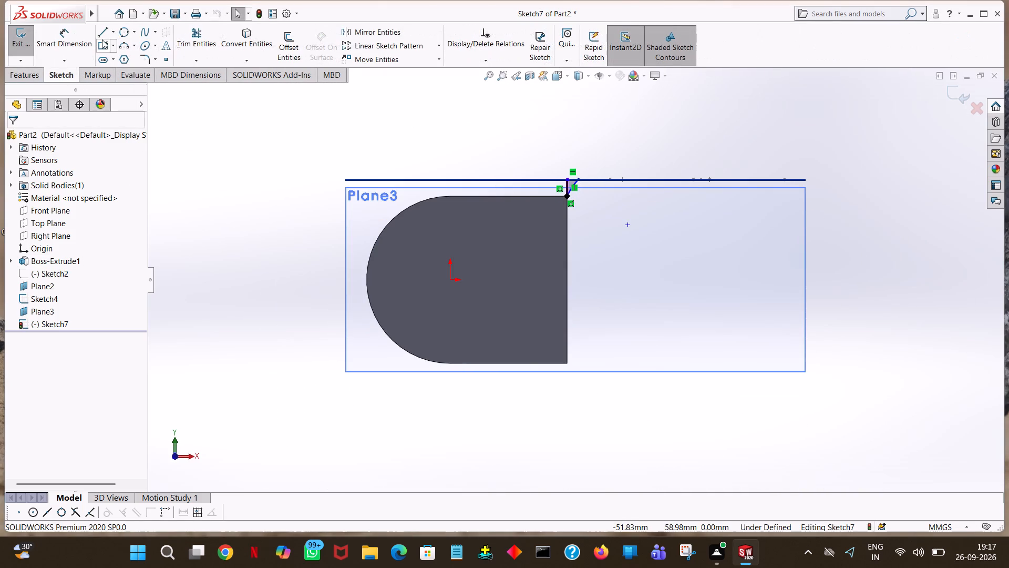
{"action": "left_click", "coordinate": [185, 34]}
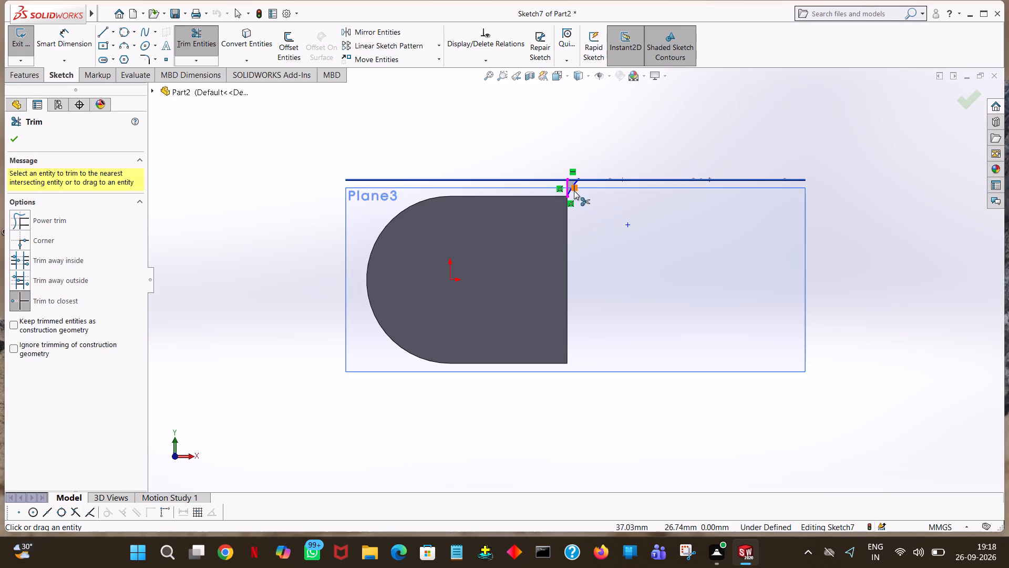
{"action": "left_click", "coordinate": [576, 183]}
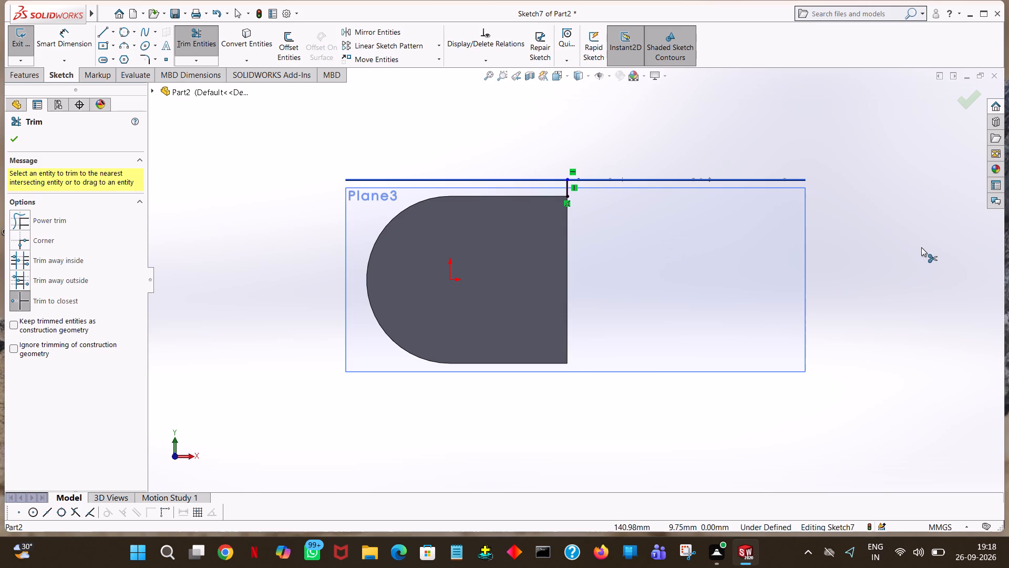
{"action": "left_click", "coordinate": [11, 139]}
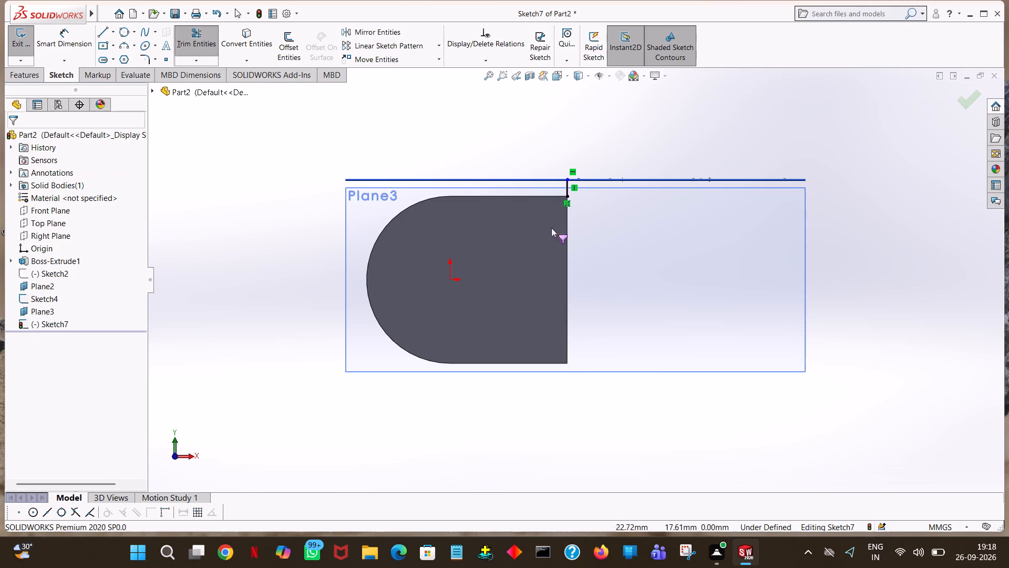
{"action": "left_click", "coordinate": [15, 37]}
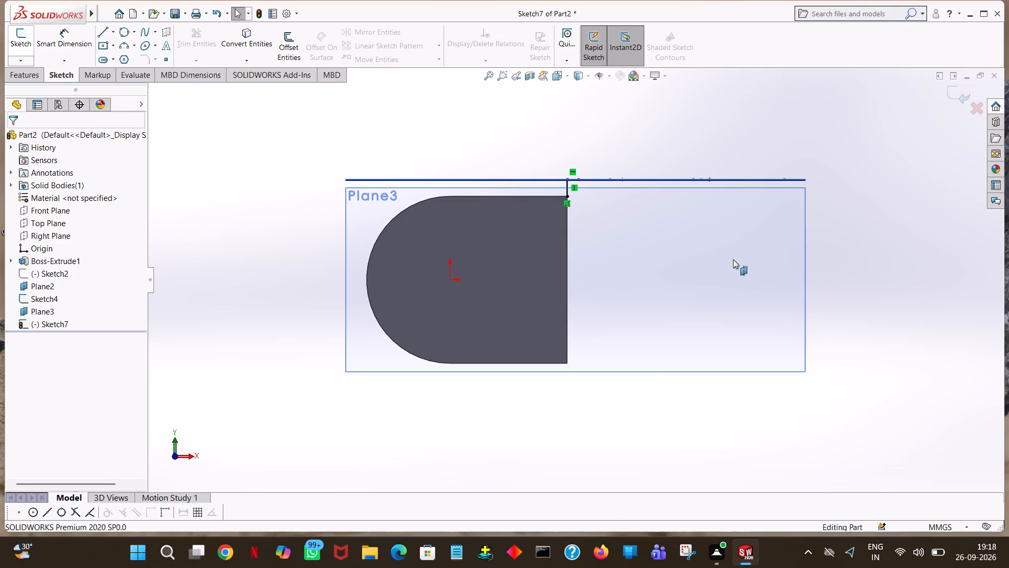
{"action": "middle_click_drag", "start_coordinate": [861, 311], "coordinate": [755, 319]}
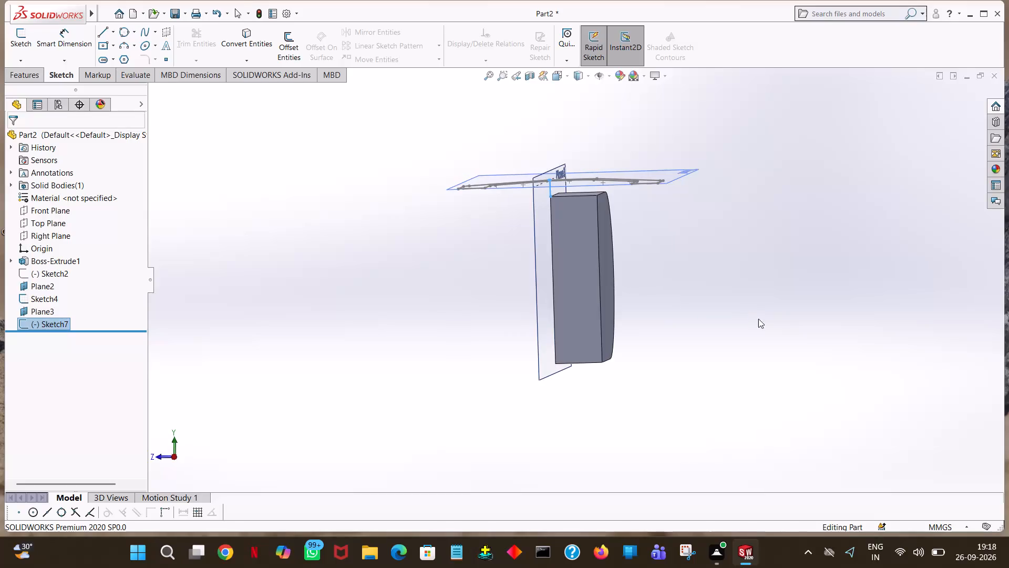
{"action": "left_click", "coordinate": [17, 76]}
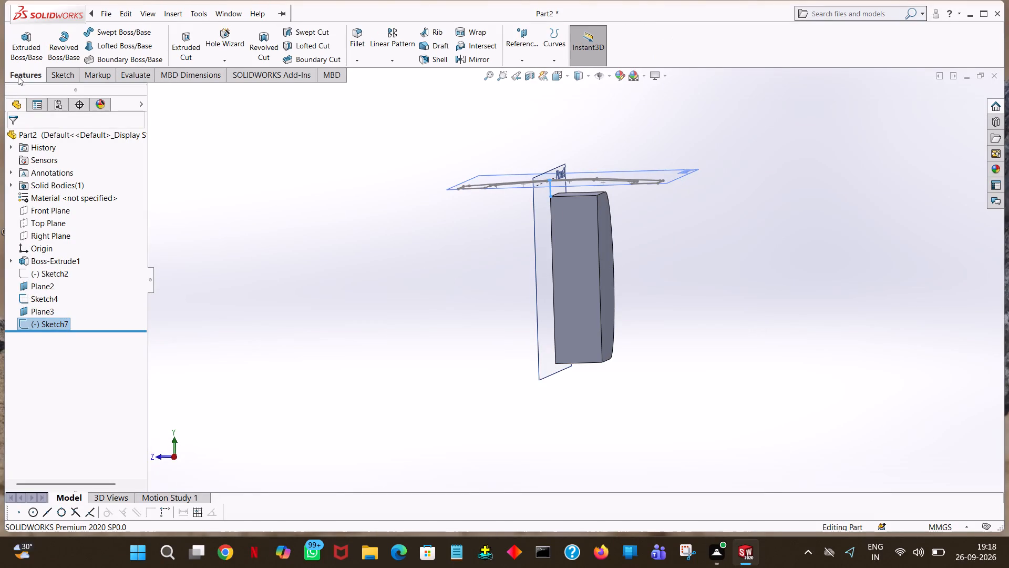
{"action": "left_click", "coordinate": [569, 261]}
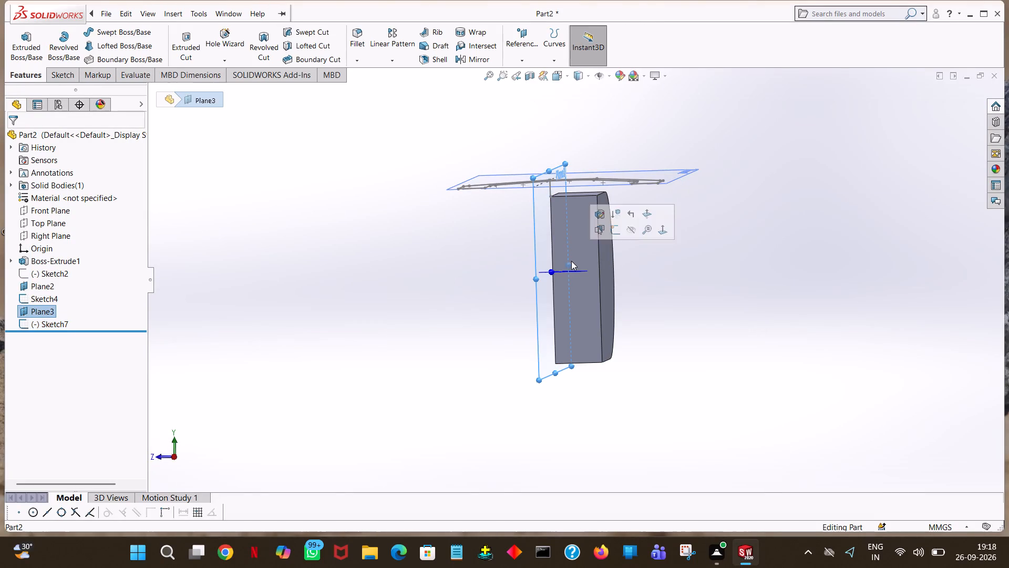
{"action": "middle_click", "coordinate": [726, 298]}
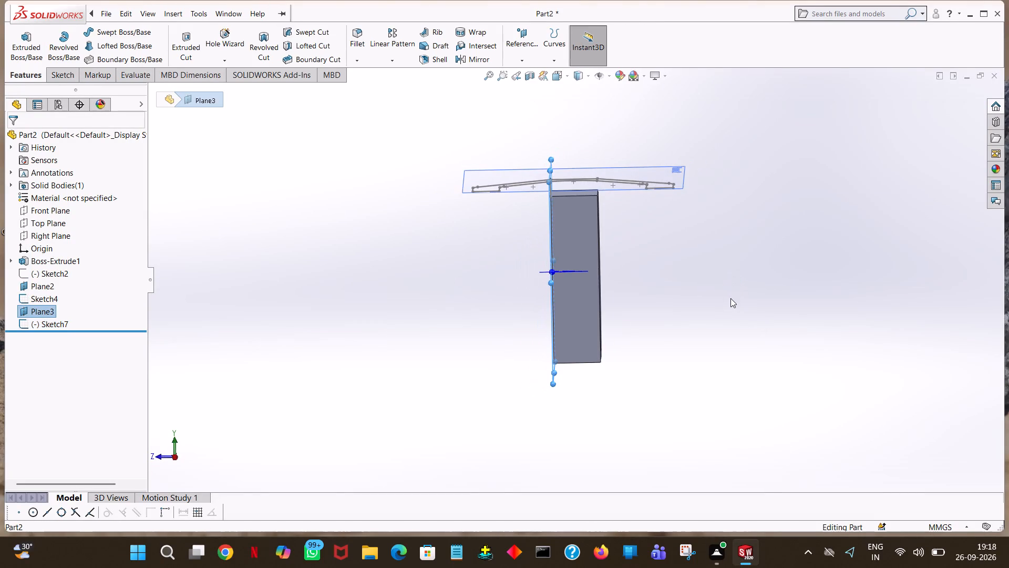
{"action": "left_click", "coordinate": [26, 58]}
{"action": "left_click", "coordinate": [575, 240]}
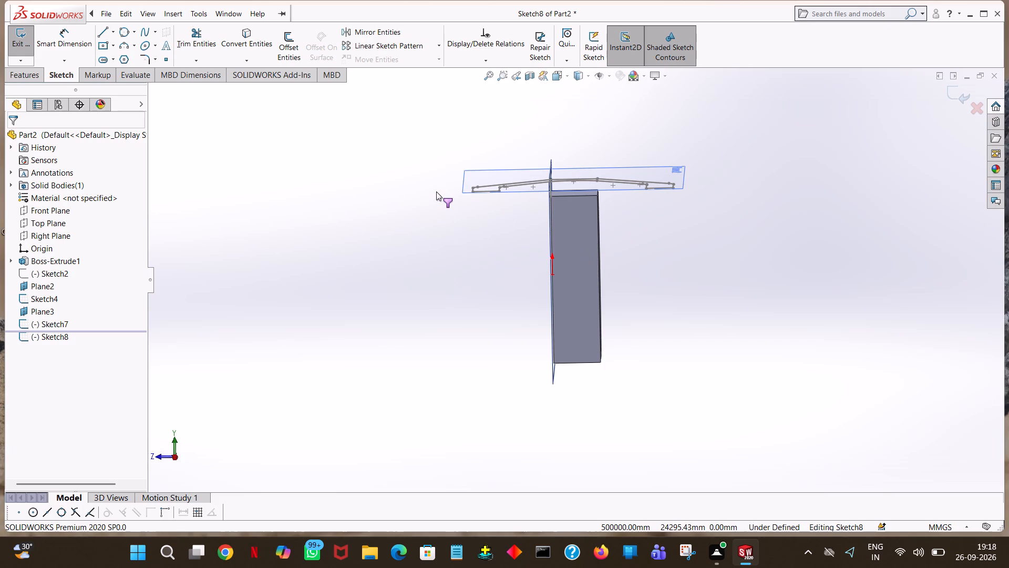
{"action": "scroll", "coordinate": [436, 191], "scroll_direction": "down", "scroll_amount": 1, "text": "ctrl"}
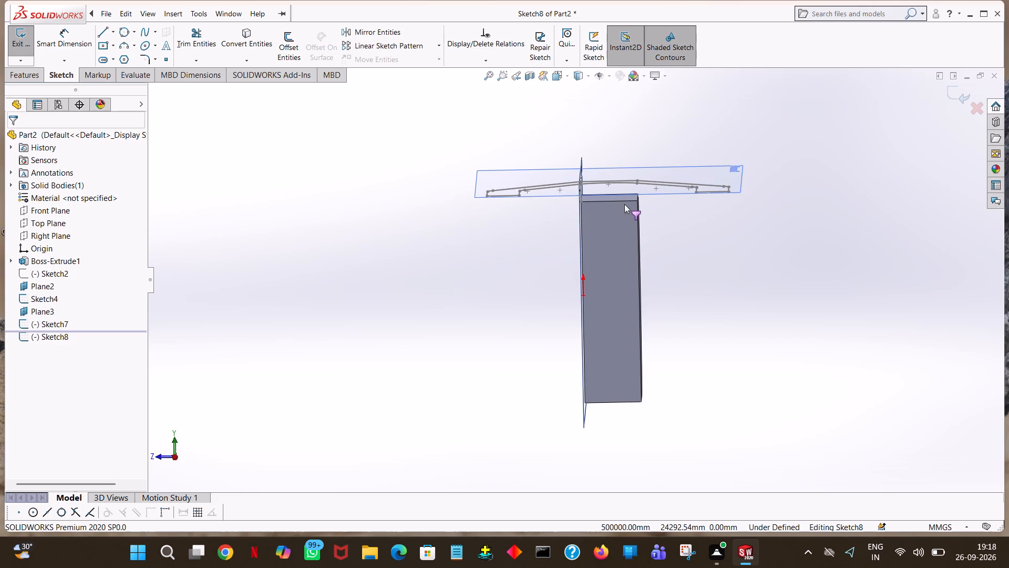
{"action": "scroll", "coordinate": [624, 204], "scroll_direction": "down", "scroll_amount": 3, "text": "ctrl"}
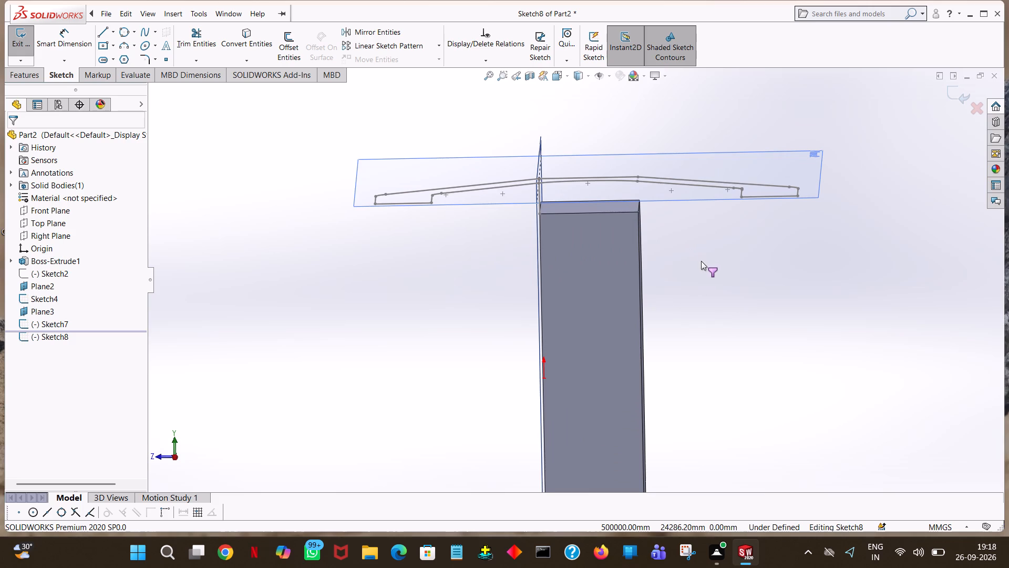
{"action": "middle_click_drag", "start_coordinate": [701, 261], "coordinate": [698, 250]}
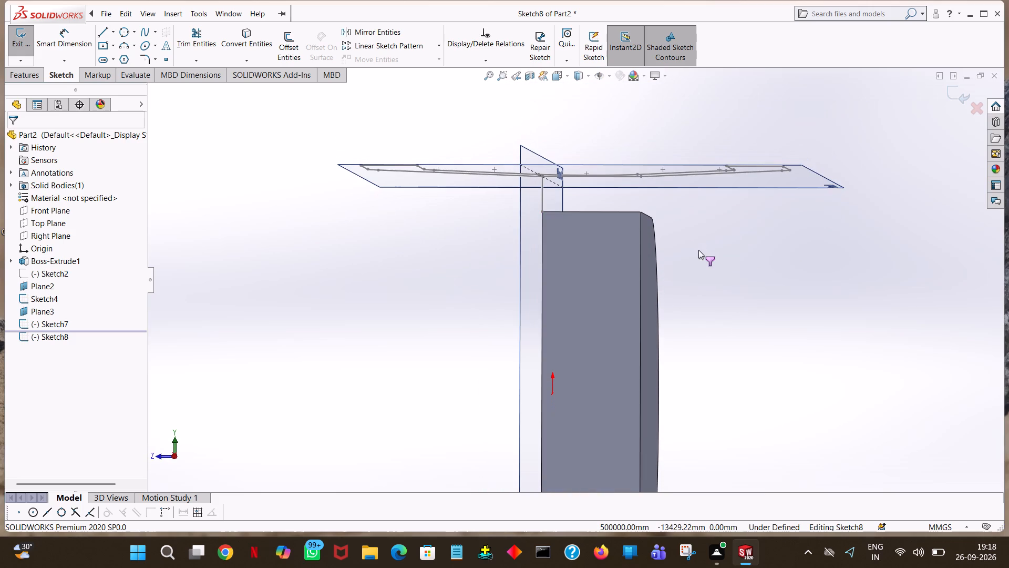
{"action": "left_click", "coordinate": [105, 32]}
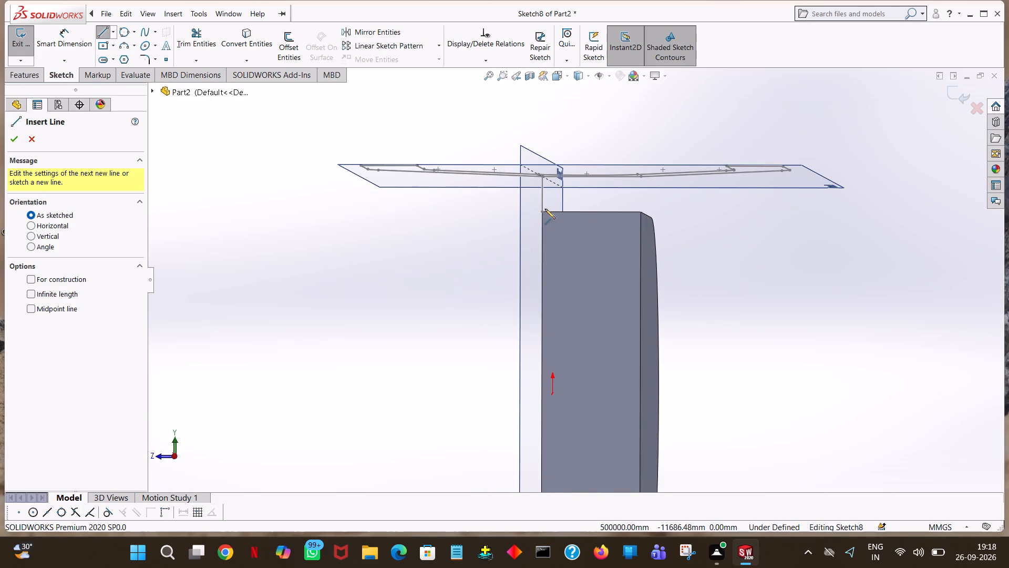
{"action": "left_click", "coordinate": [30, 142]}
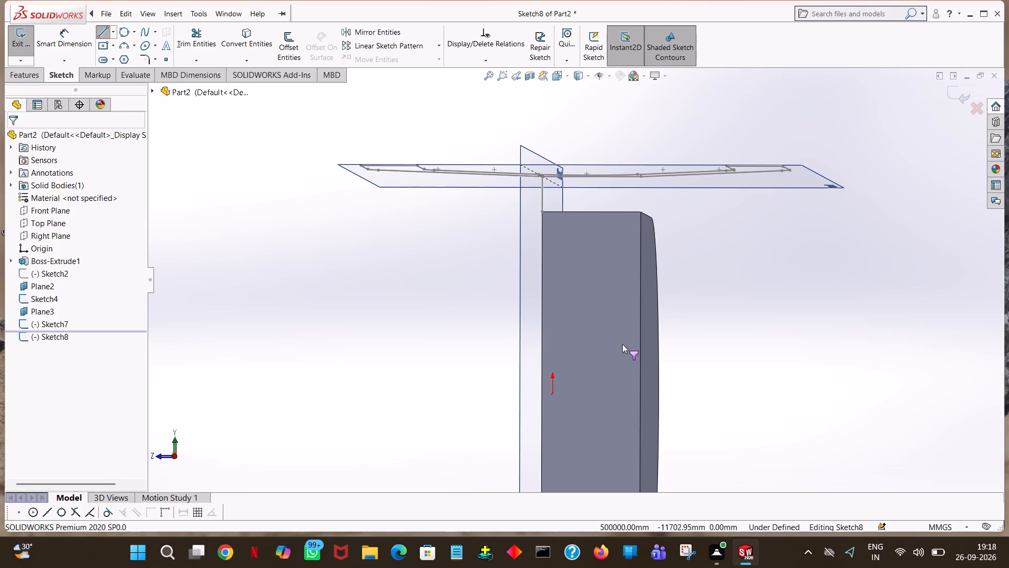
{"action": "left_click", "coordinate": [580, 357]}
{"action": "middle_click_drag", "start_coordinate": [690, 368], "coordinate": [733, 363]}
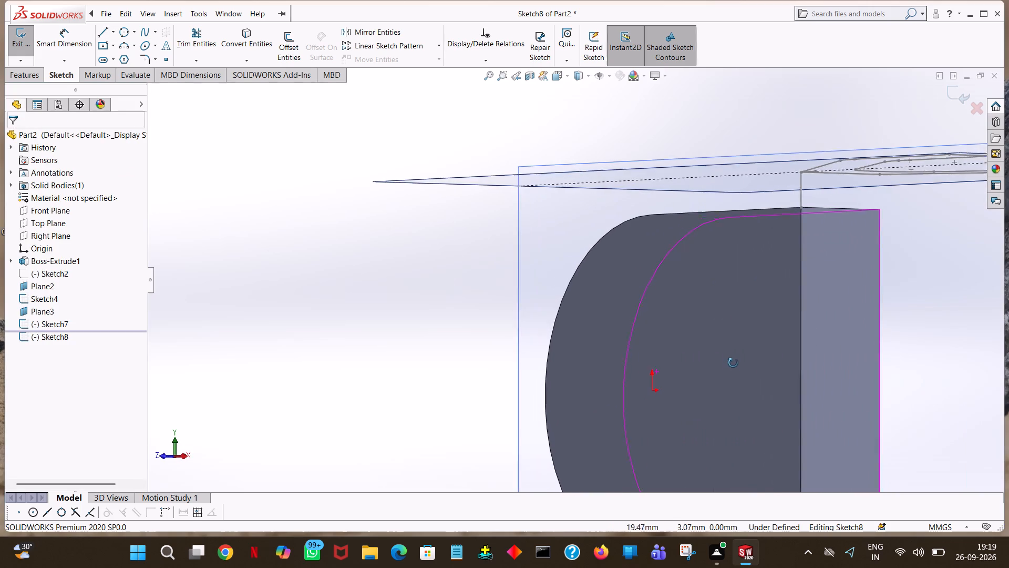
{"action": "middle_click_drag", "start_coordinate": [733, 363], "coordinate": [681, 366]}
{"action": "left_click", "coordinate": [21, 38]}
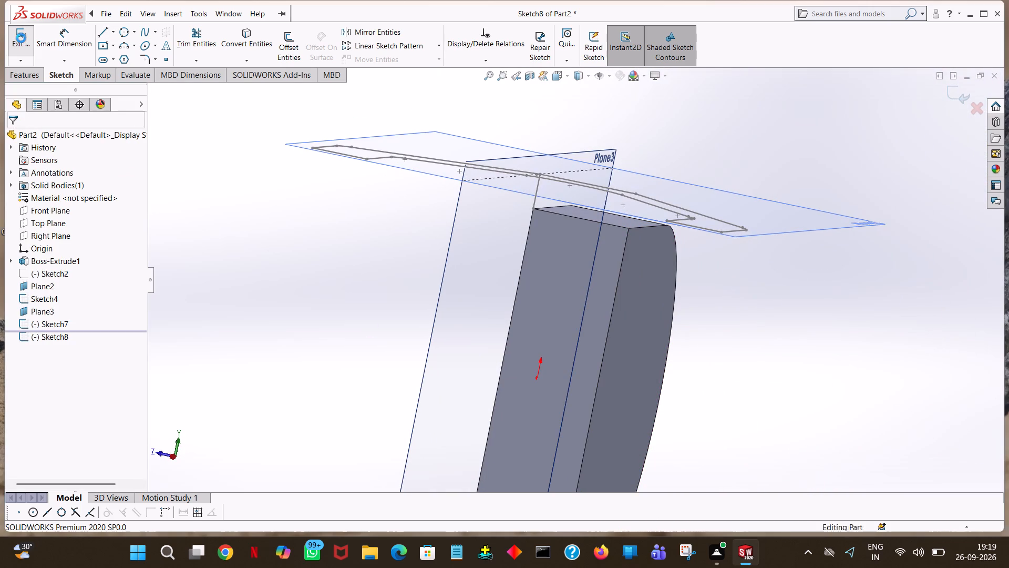
On the body's narrow flat face, sketch a 14 mm line along the top edge and a 5 mm vertical line up from the corner opposite Plane3.
{"action": "left_click", "coordinate": [33, 46]}
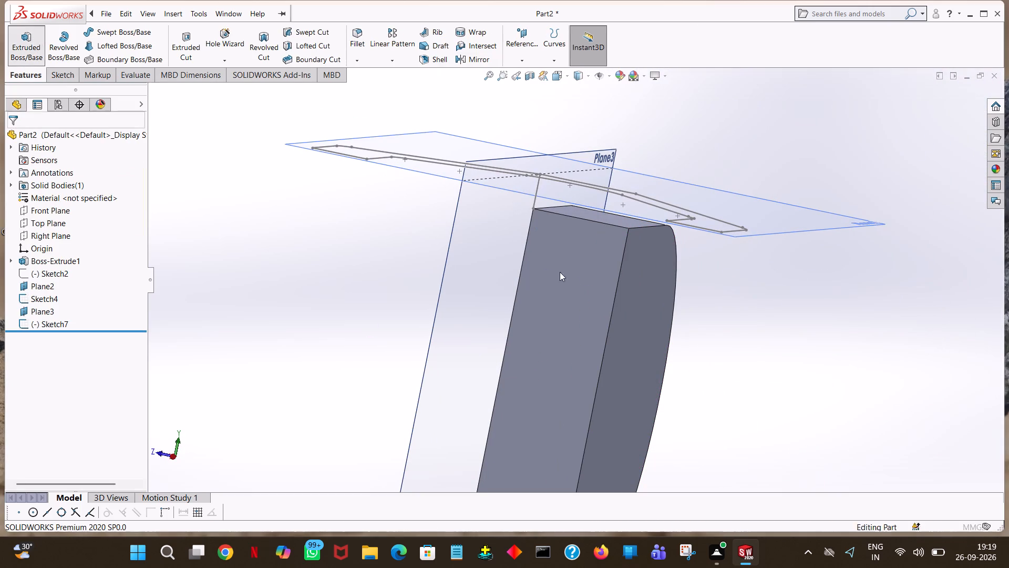
{"action": "left_click", "coordinate": [575, 280]}
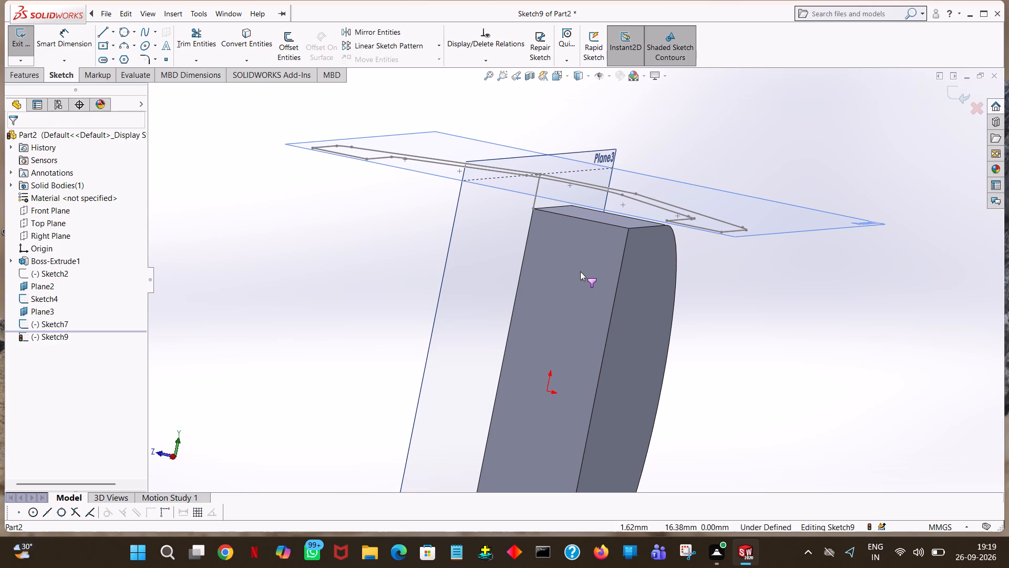
{"action": "left_click", "coordinate": [107, 32]}
{"action": "left_click", "coordinate": [532, 207]}
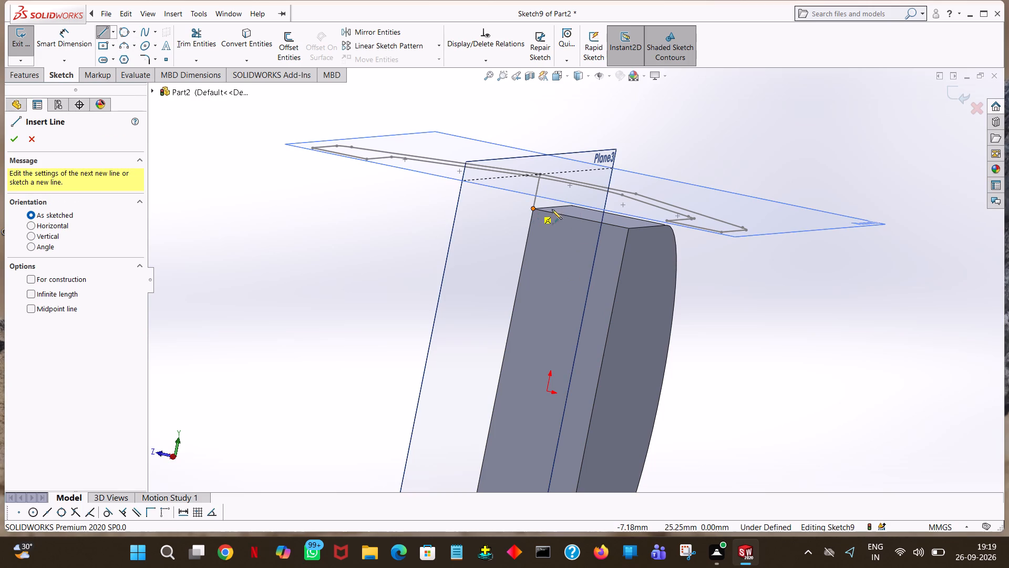
{"action": "left_click", "coordinate": [629, 230]}
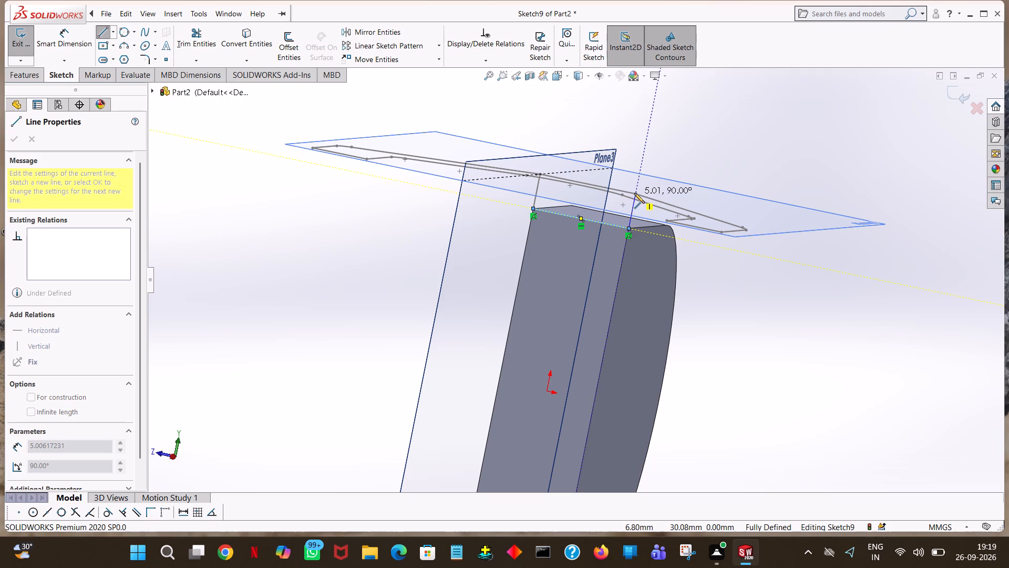
{"action": "left_click", "coordinate": [634, 193]}
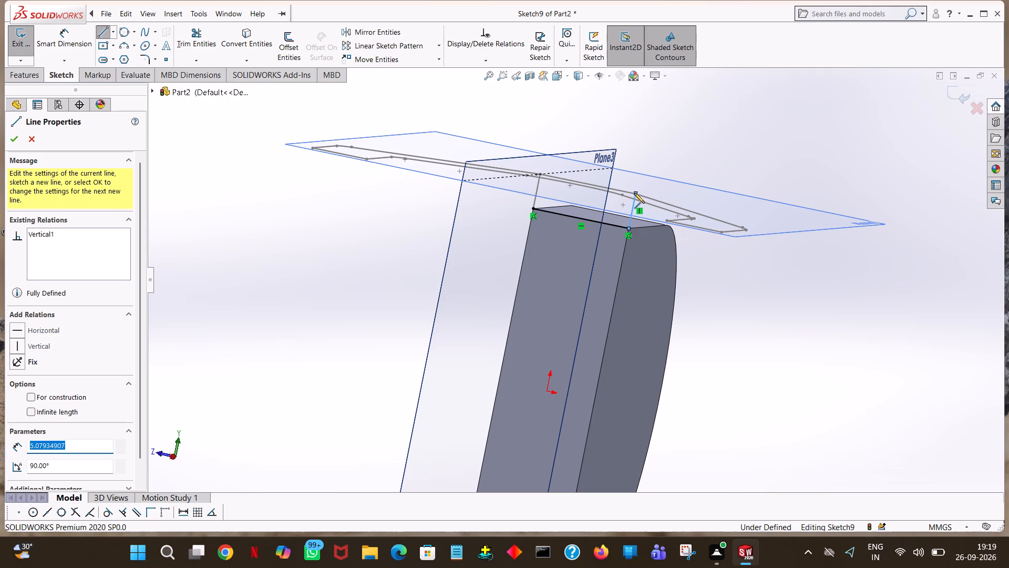
{"action": "key", "text": "5"}
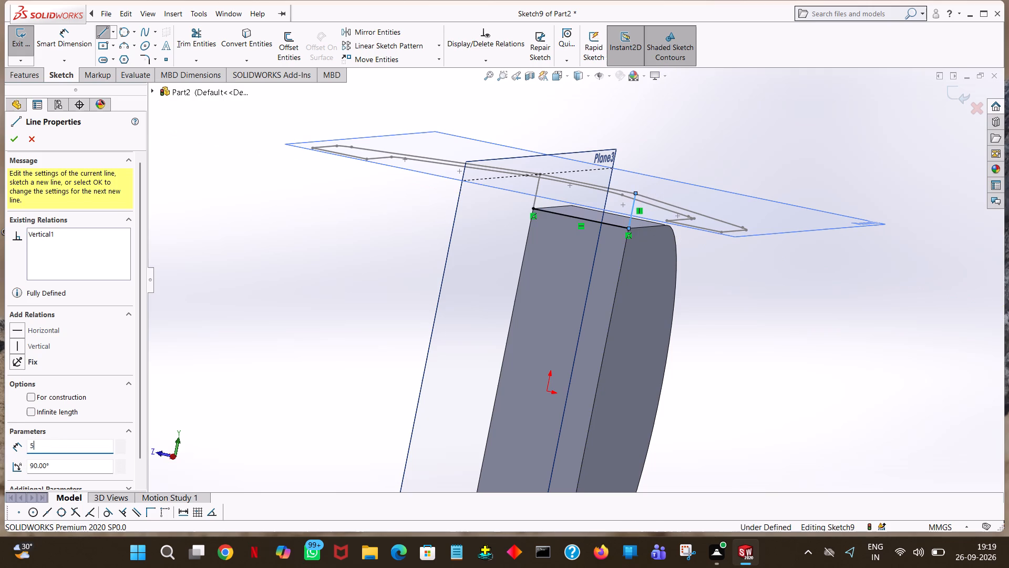
{"action": "key", "text": "Return"}
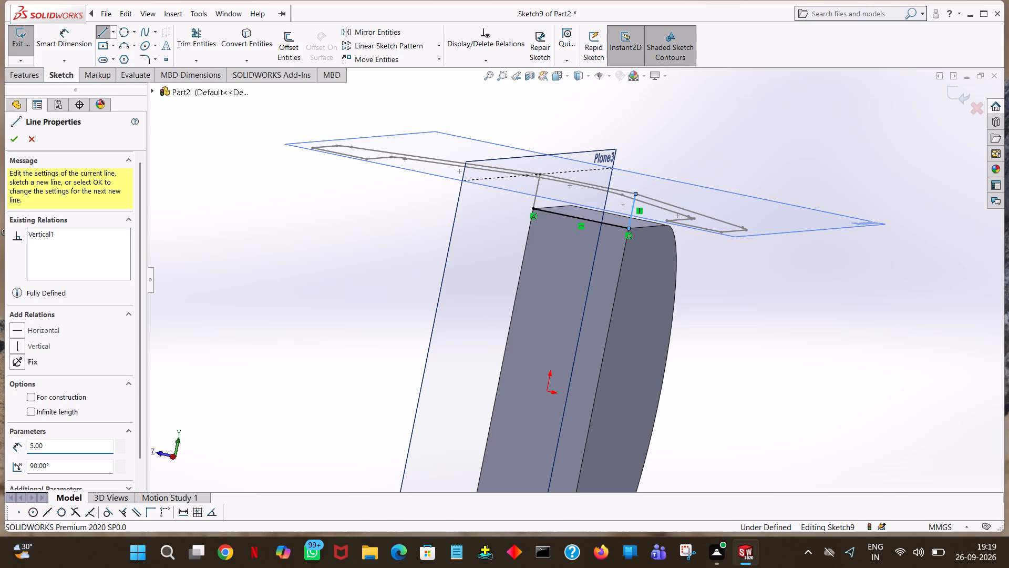
{"action": "right_click", "coordinate": [634, 193]}
{"action": "left_click", "coordinate": [688, 199]}
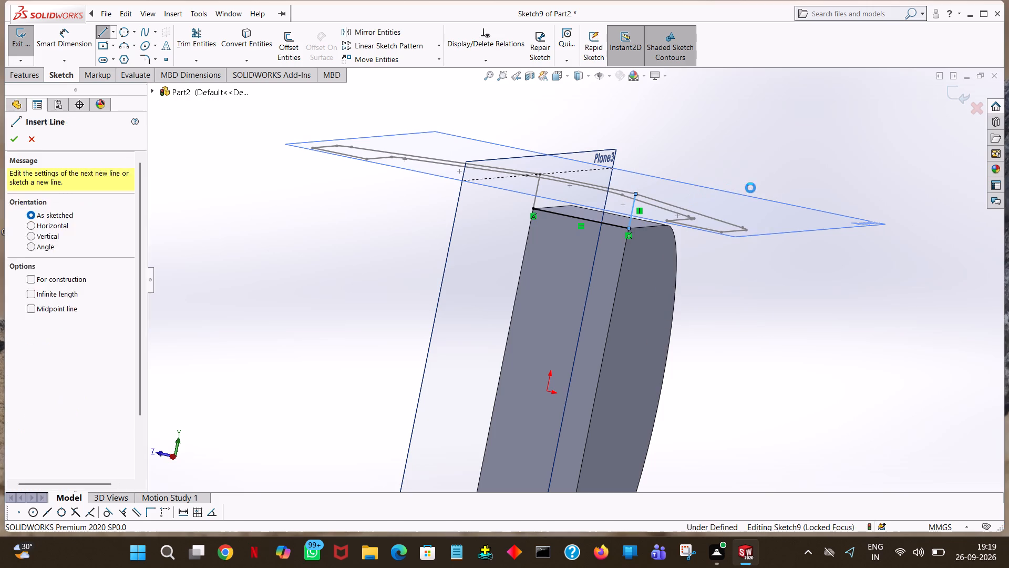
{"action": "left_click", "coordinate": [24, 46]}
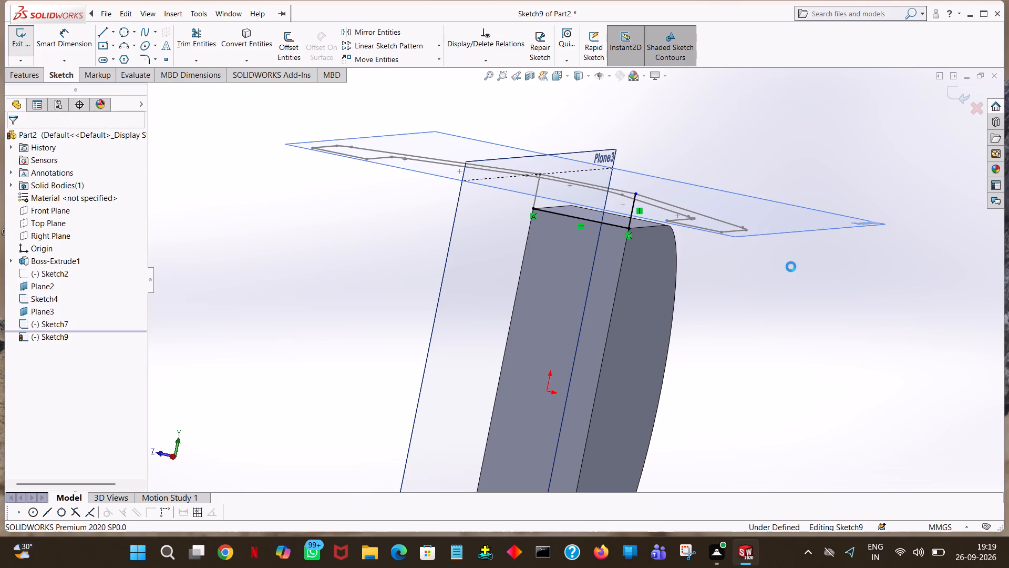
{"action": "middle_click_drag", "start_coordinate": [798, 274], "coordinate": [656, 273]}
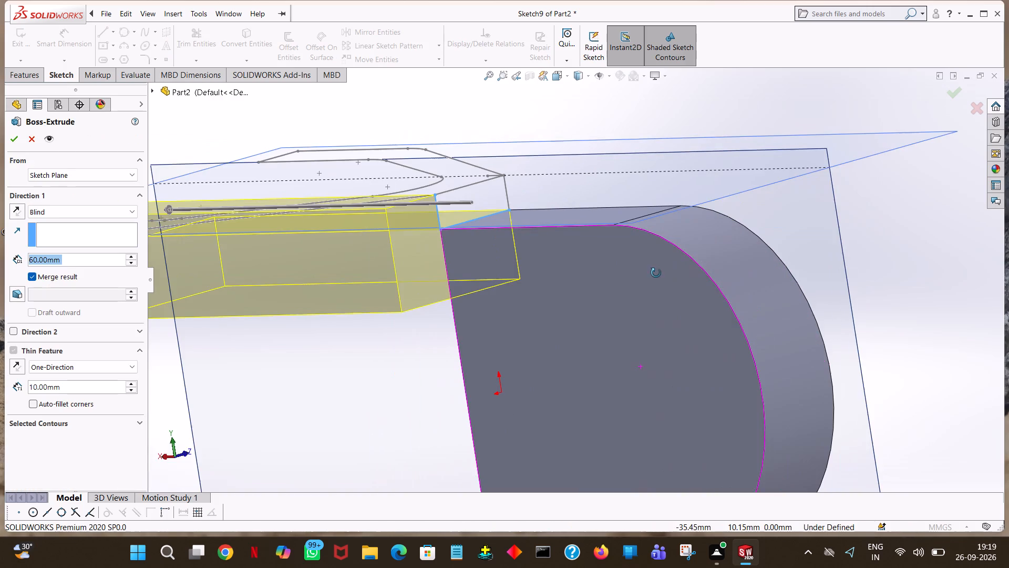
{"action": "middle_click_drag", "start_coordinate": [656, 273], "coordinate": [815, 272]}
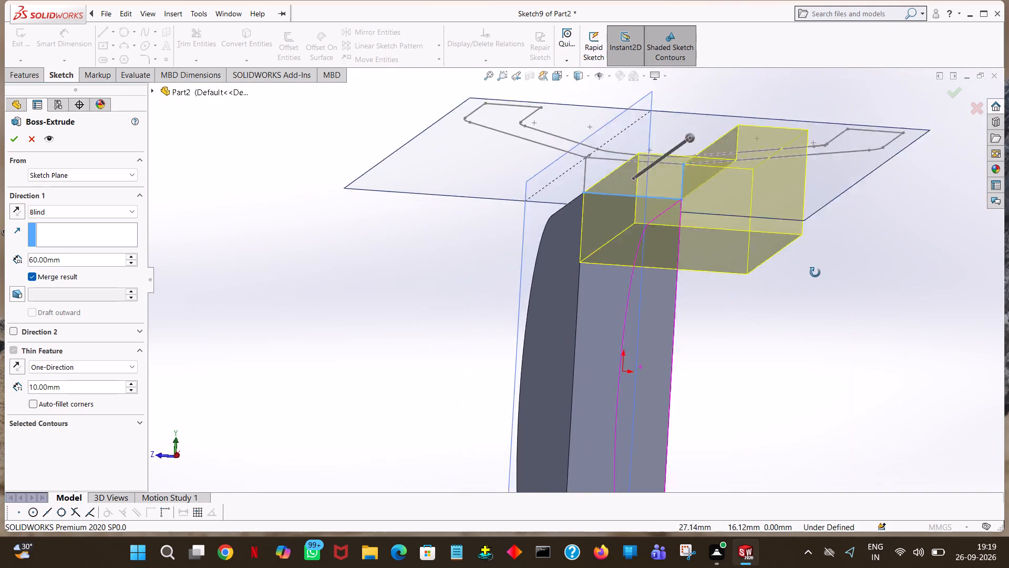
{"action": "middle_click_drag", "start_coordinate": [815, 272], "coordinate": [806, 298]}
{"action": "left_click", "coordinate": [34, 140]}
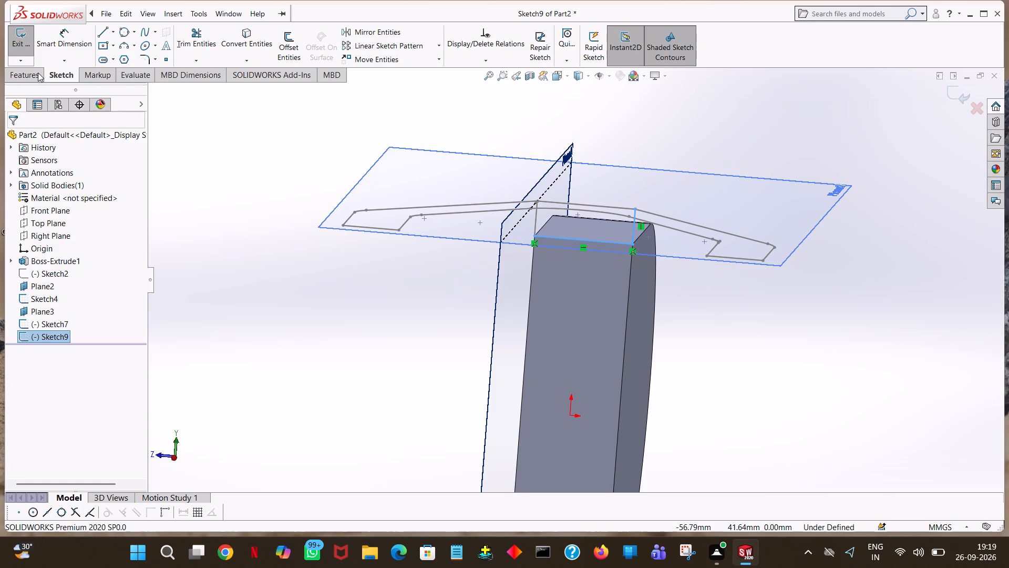
Examine how the side sketch Sketch7, the new two-line sketch and the fork profile Sketch4 relate to each other.
{"action": "left_click", "coordinate": [69, 321]}
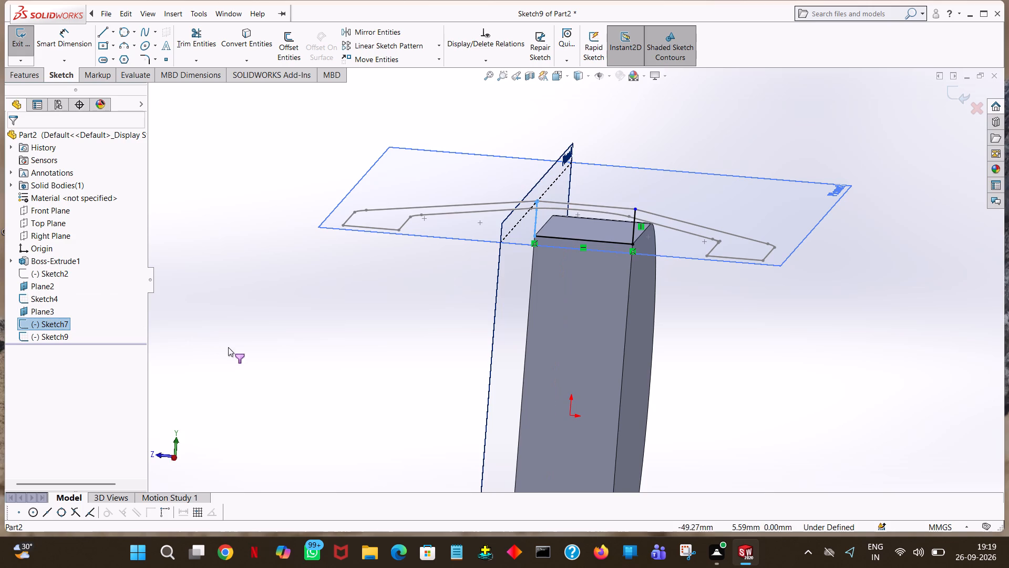
{"action": "middle_click_drag", "start_coordinate": [259, 335], "coordinate": [270, 310]}
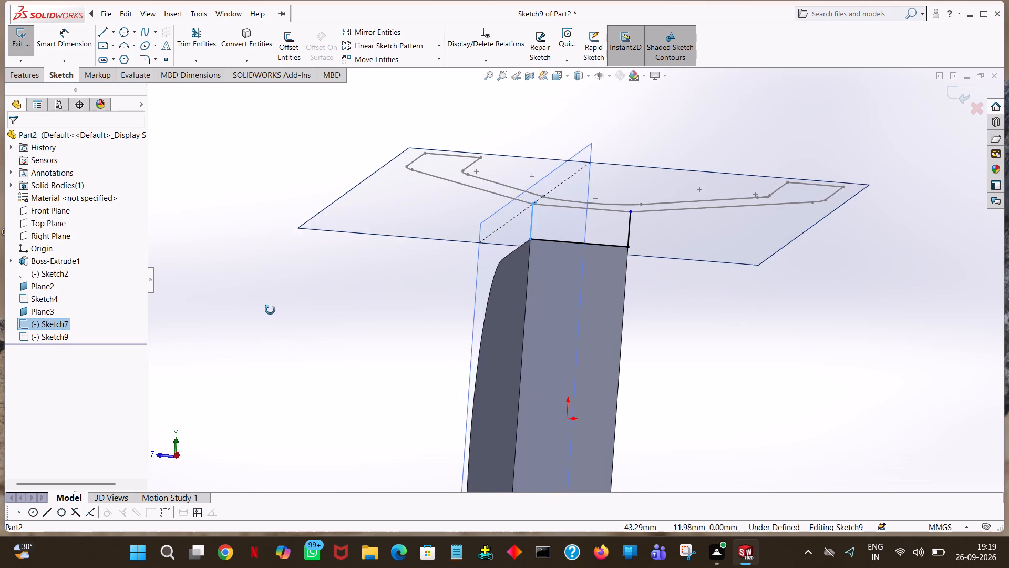
{"action": "middle_click_drag", "start_coordinate": [270, 310], "coordinate": [261, 310]}
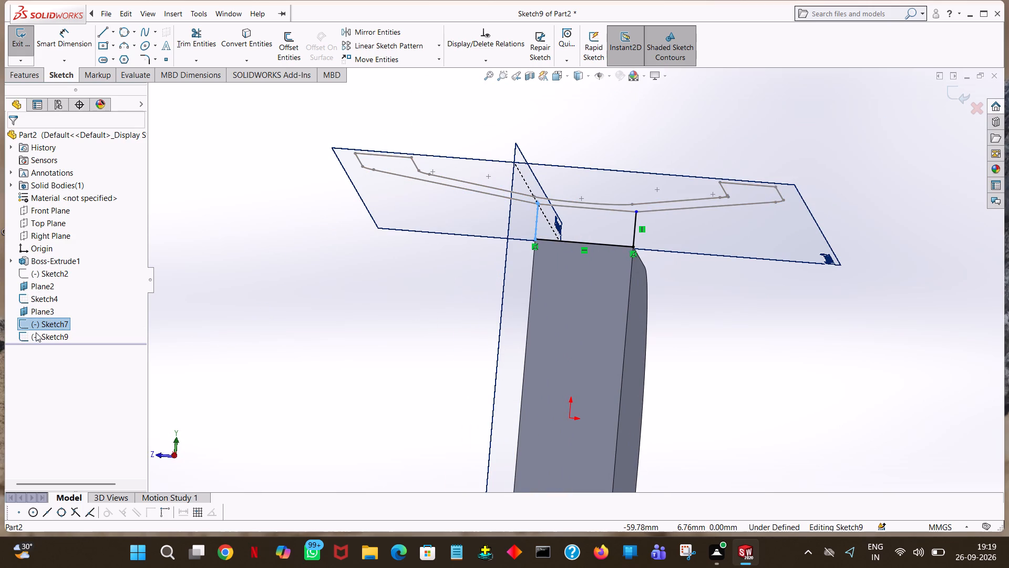
{"action": "left_click", "coordinate": [36, 332]}
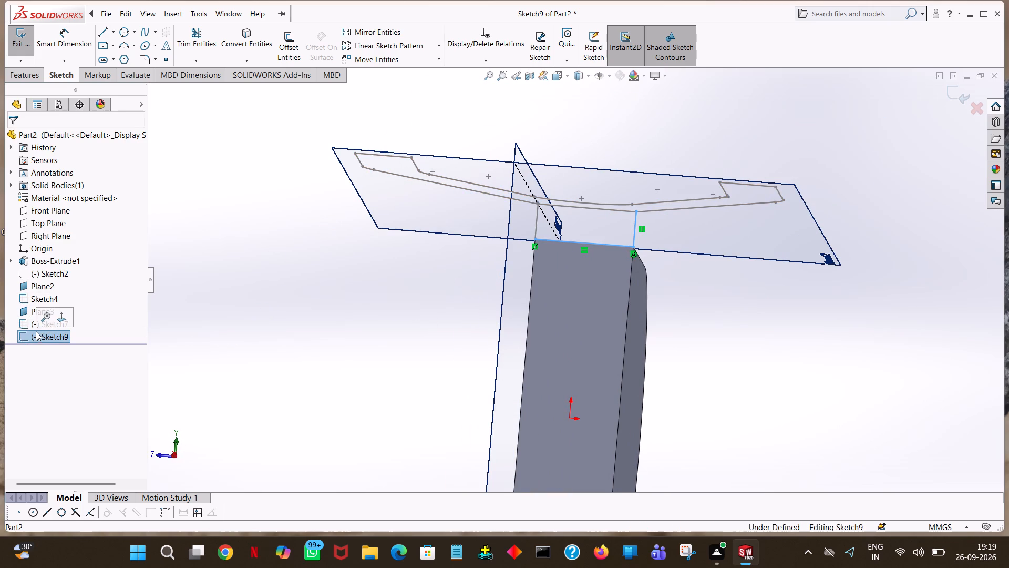
{"action": "left_click", "coordinate": [36, 324]}
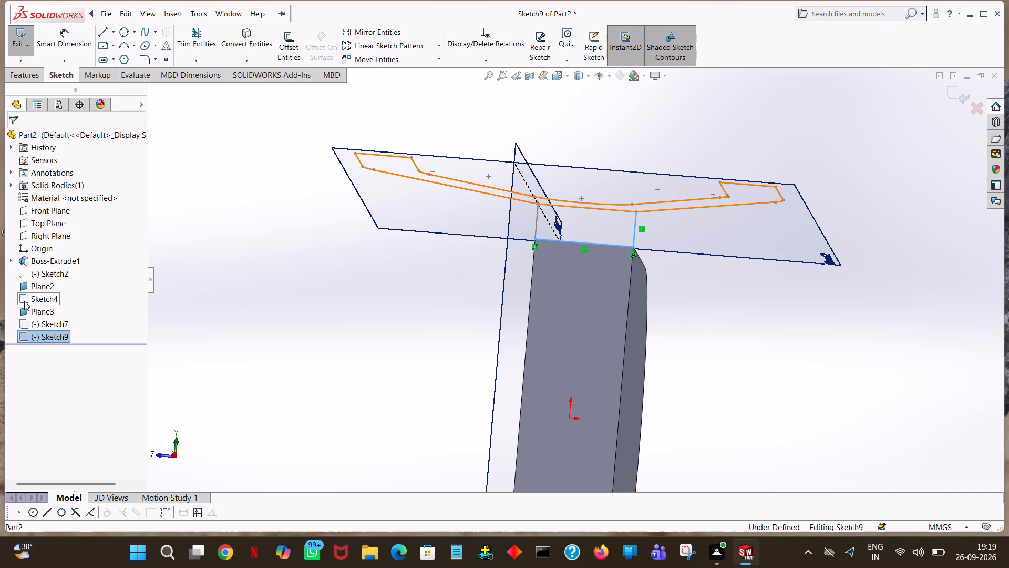
{"action": "left_click", "coordinate": [24, 301]}
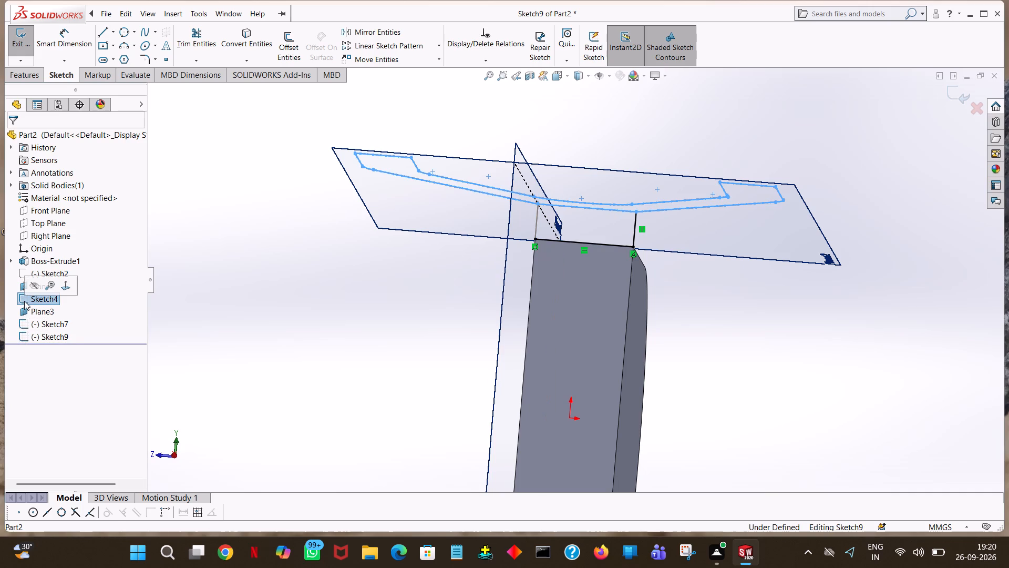
{"action": "right_click", "coordinate": [24, 301]}
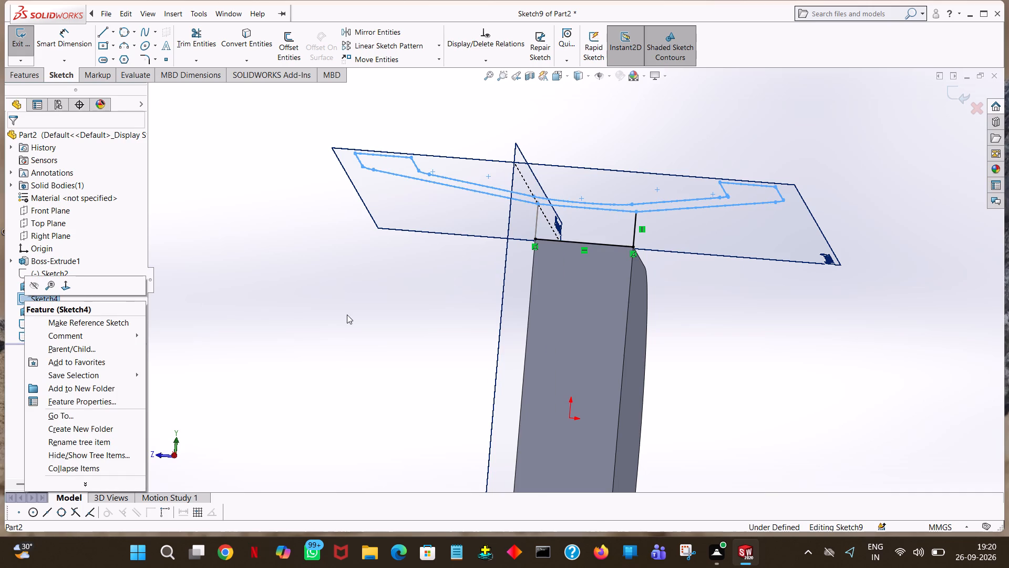
{"action": "left_click", "coordinate": [347, 315]}
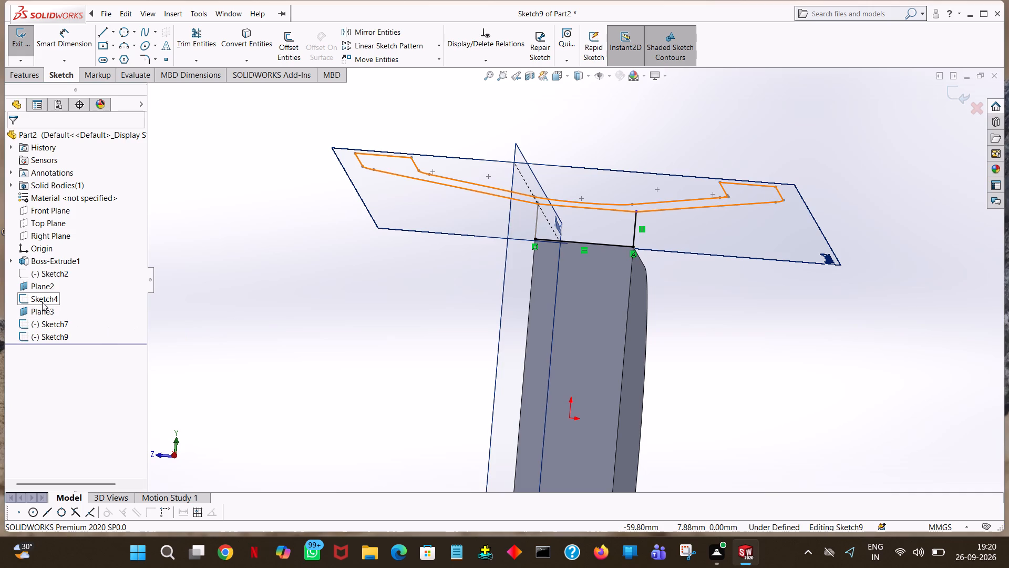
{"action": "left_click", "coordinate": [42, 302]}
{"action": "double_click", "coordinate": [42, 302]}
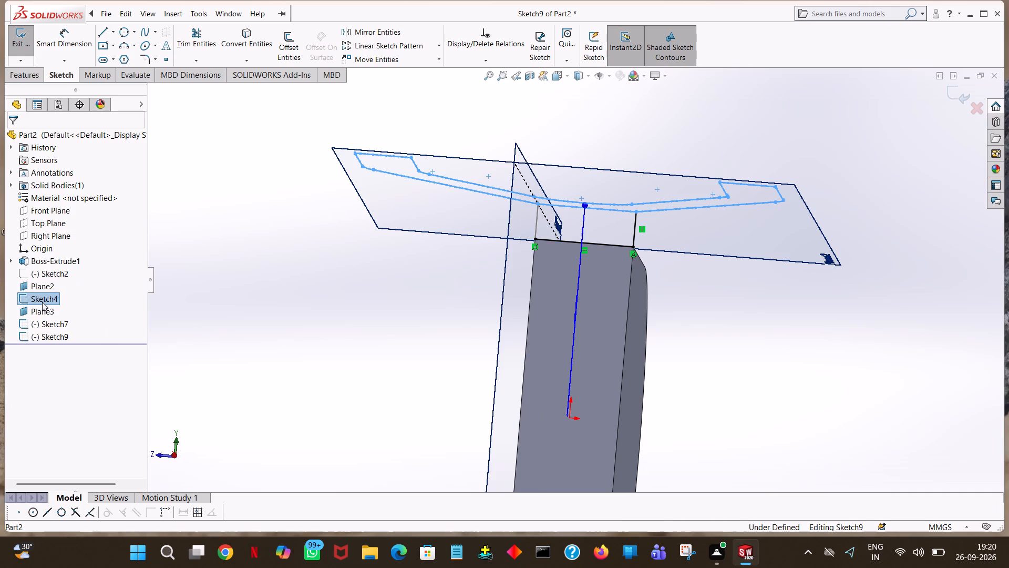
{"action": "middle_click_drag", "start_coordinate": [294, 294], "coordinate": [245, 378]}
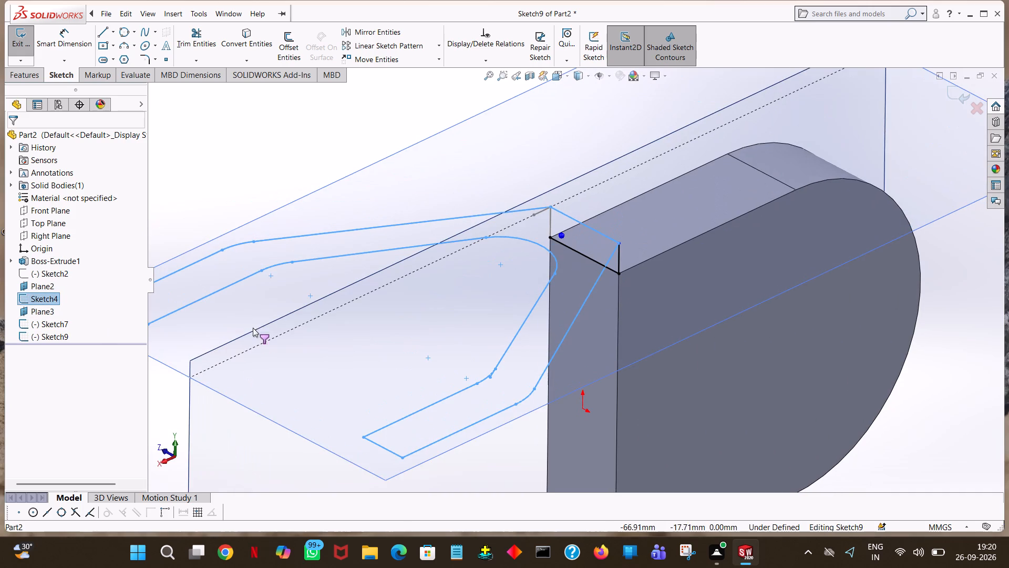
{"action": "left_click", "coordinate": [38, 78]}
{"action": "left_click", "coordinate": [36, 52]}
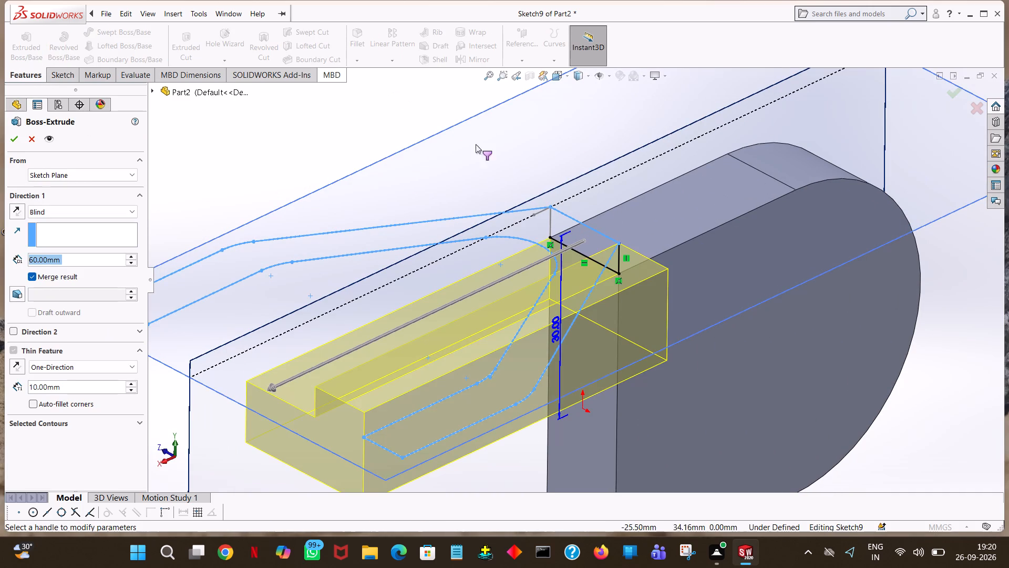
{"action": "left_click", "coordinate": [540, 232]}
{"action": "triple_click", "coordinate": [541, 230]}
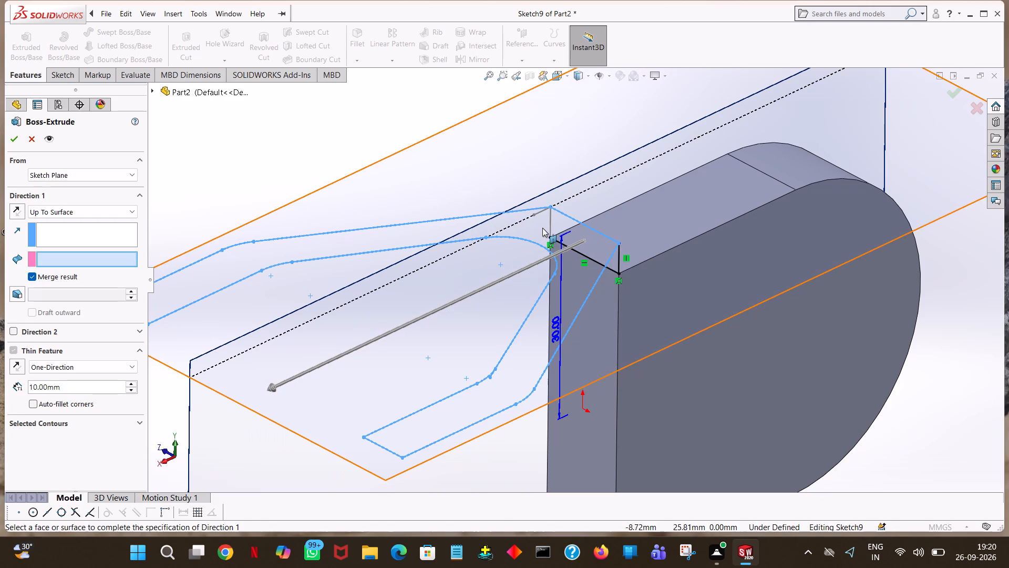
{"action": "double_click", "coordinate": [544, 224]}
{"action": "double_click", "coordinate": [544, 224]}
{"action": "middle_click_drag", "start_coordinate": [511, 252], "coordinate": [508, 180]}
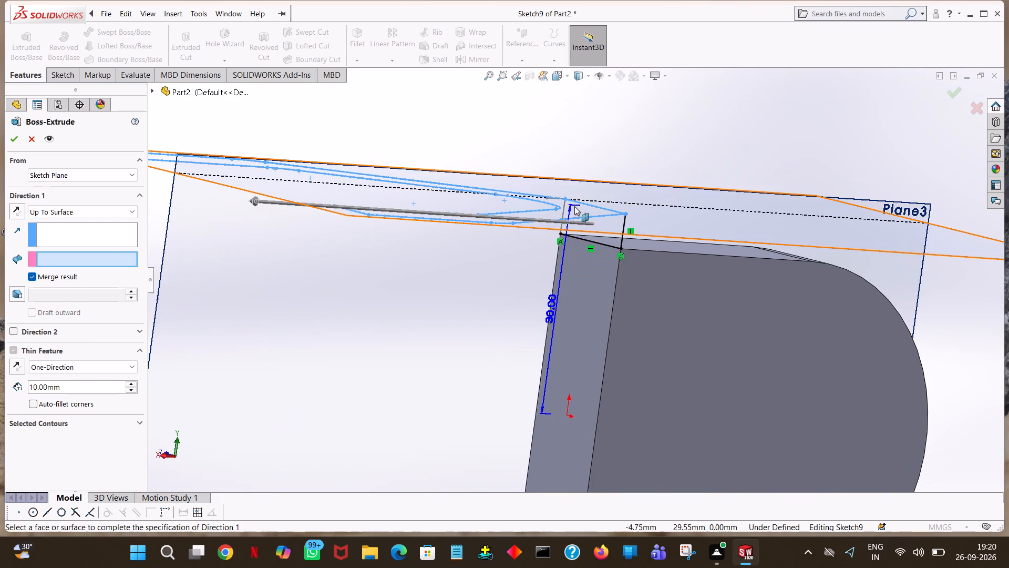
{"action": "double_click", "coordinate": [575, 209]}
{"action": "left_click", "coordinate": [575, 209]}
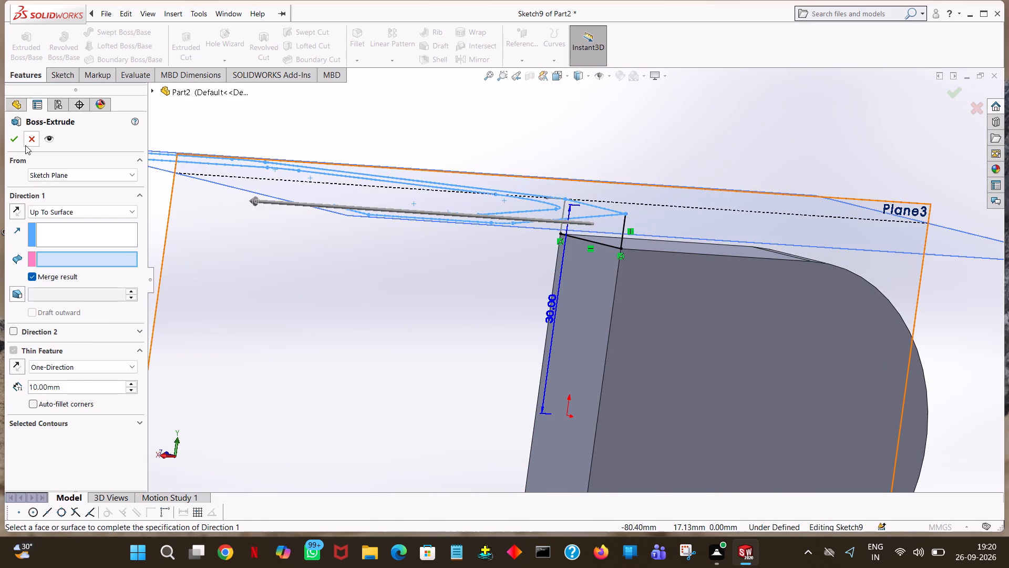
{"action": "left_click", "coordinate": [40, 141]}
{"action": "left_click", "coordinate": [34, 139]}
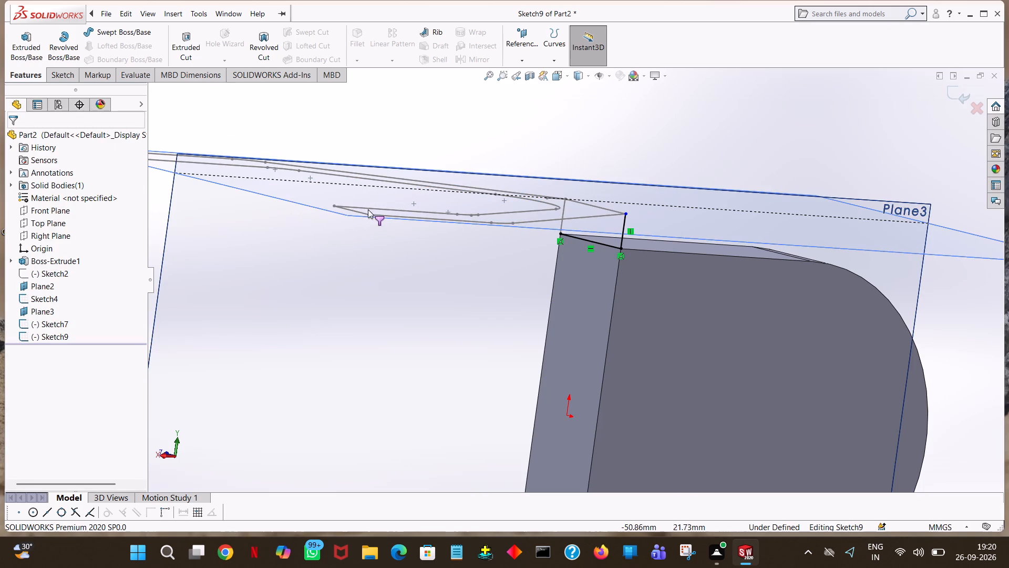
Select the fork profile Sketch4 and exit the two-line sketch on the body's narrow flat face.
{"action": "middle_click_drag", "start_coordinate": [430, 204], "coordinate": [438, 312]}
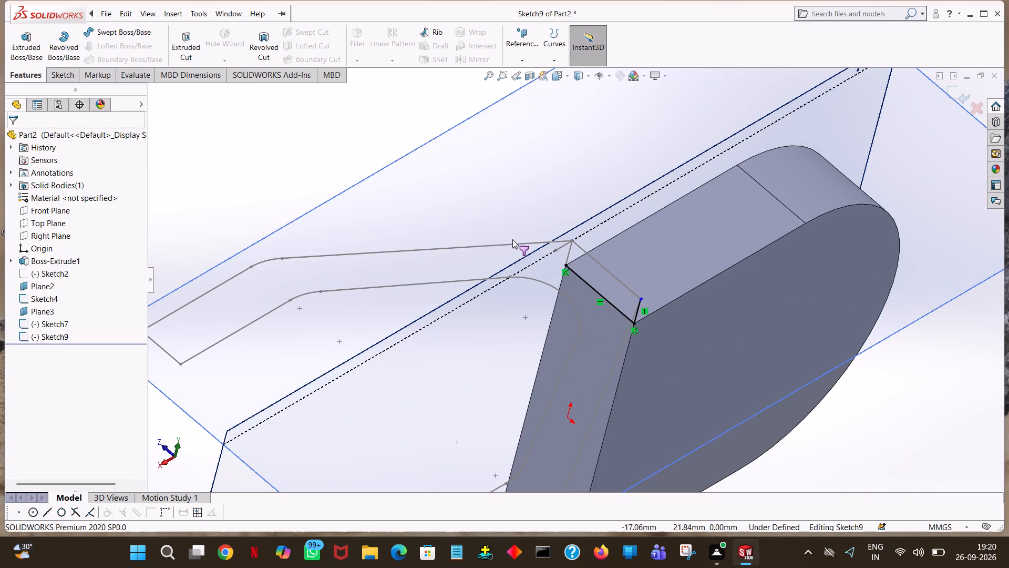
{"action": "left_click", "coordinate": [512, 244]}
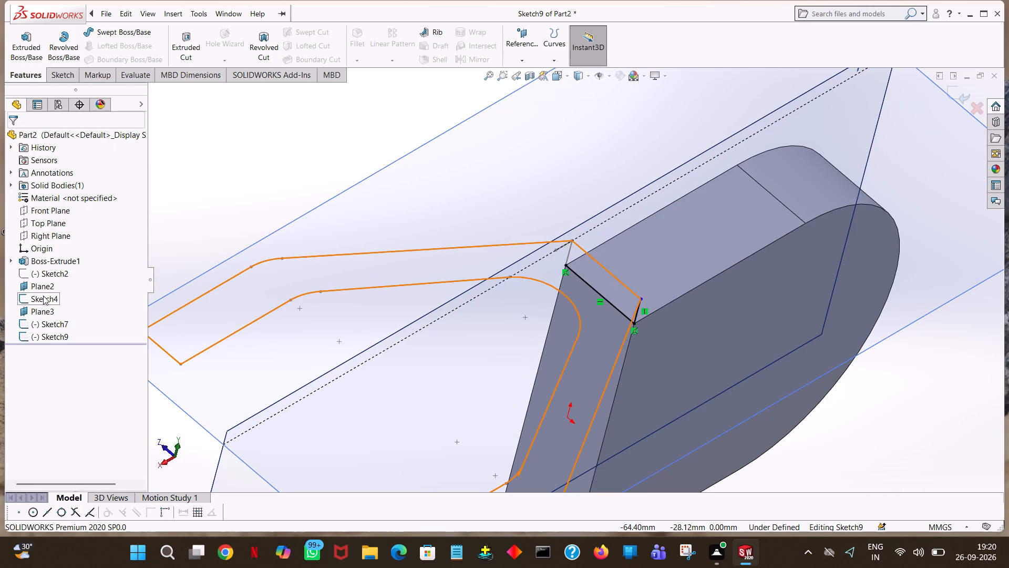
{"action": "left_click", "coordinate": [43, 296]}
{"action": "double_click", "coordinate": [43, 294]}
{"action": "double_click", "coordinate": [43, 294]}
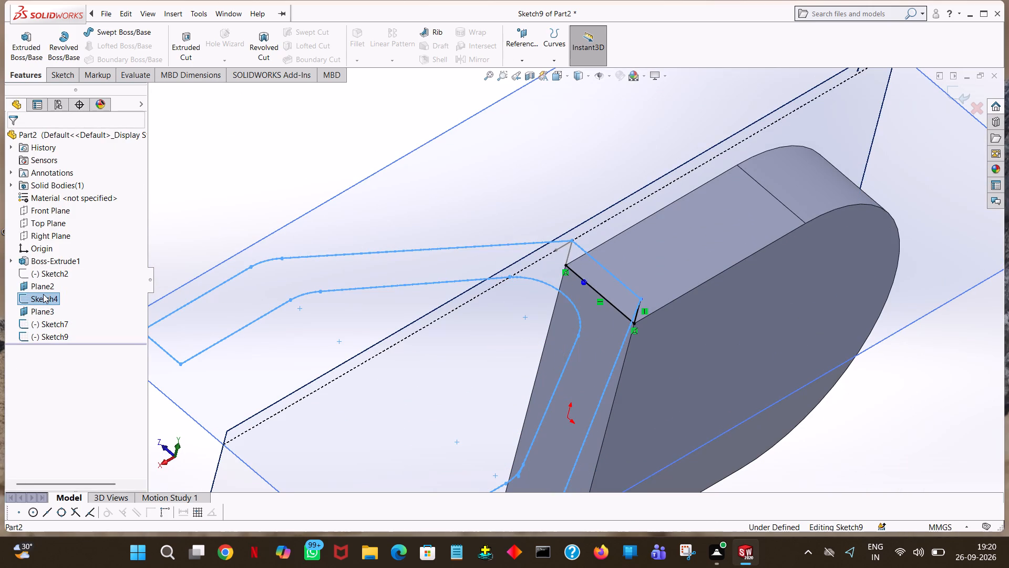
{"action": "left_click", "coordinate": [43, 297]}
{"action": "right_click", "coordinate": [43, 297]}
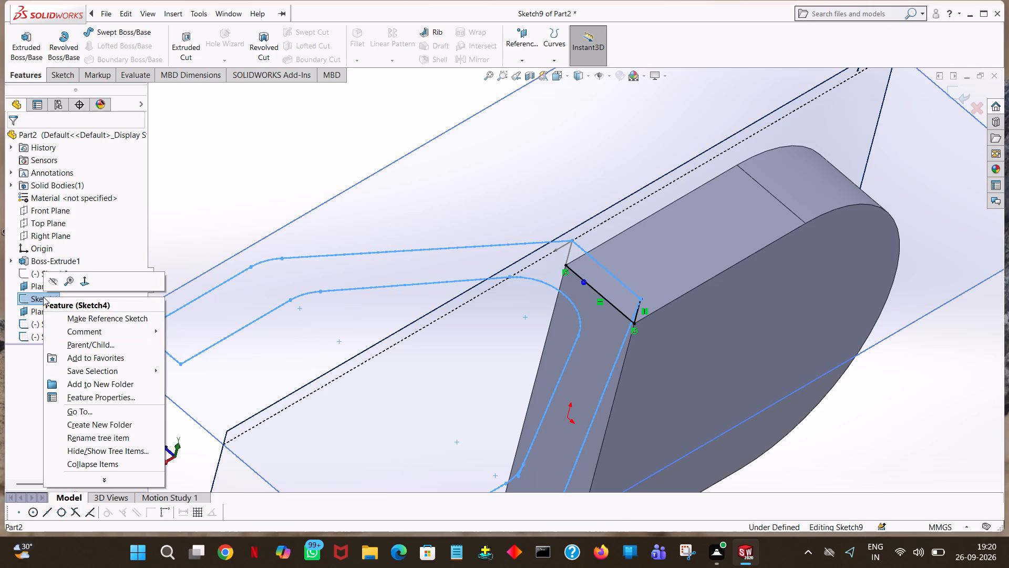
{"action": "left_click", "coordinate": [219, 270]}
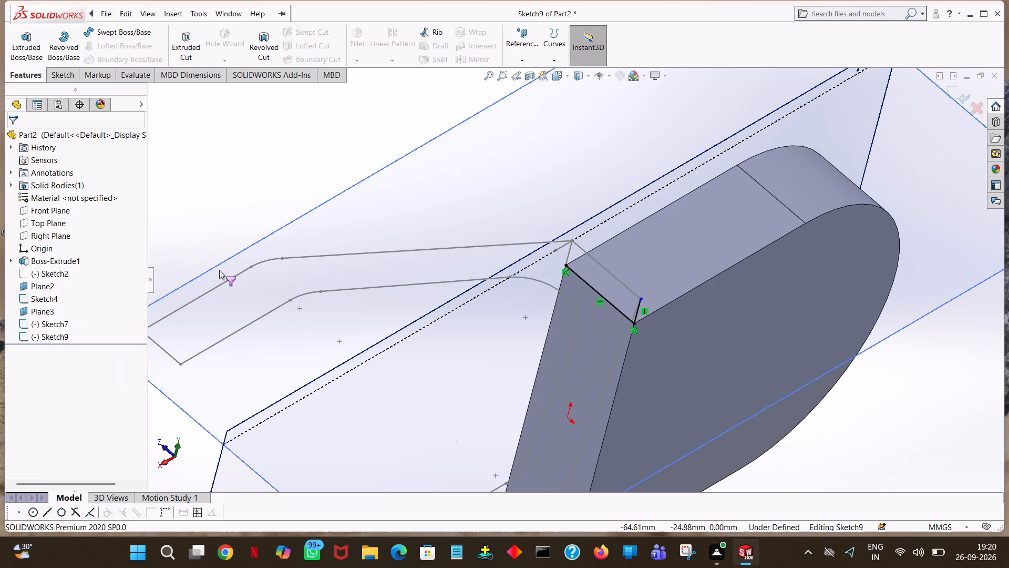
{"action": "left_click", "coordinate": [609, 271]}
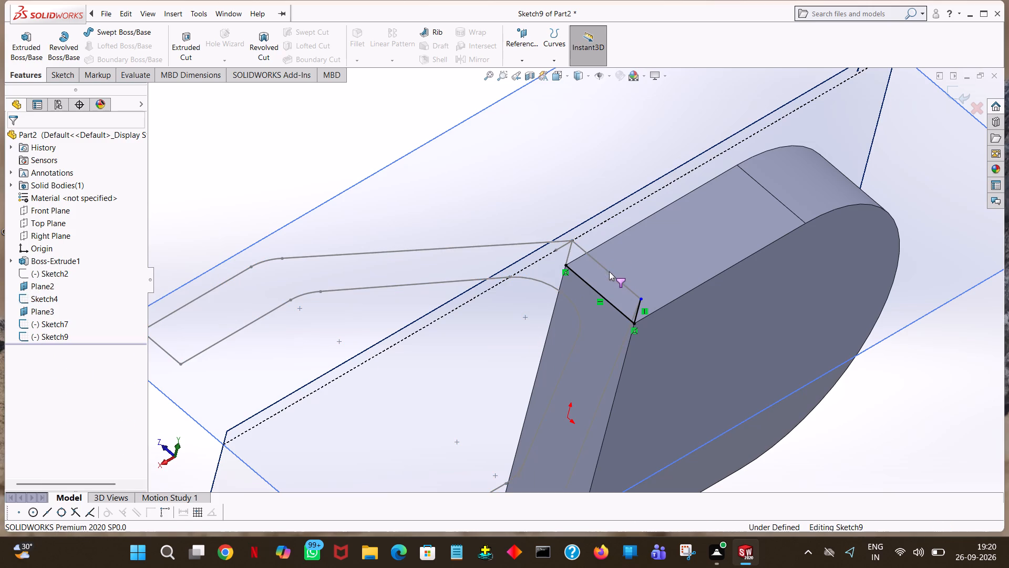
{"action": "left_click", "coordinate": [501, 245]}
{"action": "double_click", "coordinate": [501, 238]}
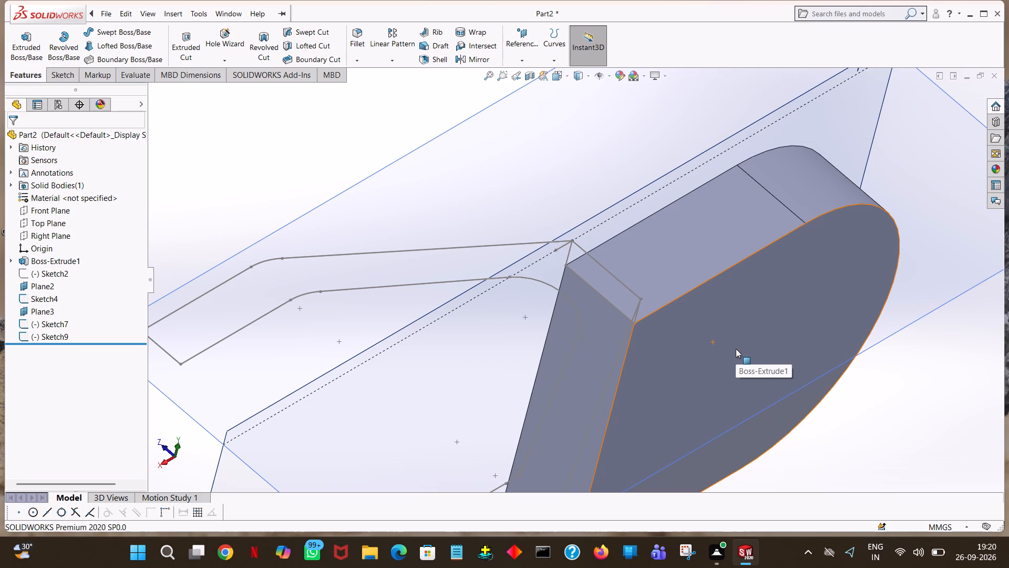
Examine from several sides how the fork profile and the connecting sketches sit relative to the lever body.
{"action": "scroll", "coordinate": [736, 349], "scroll_direction": "down", "scroll_amount": 5, "text": "ctrl"}
{"action": "scroll", "coordinate": [736, 349], "scroll_direction": "up", "scroll_amount": 11, "text": "ctrl"}
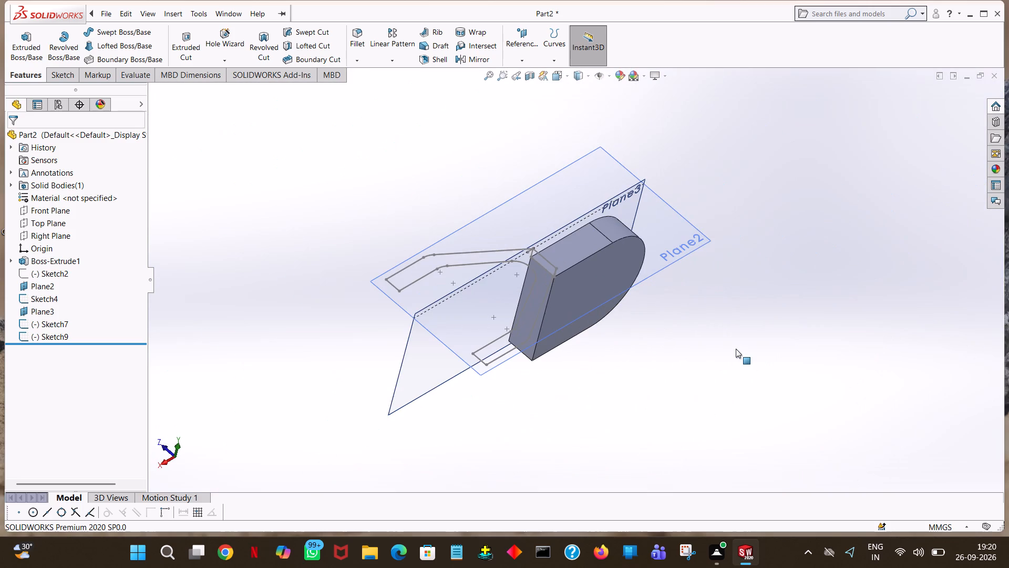
{"action": "middle_click_drag", "start_coordinate": [736, 349], "coordinate": [709, 194]}
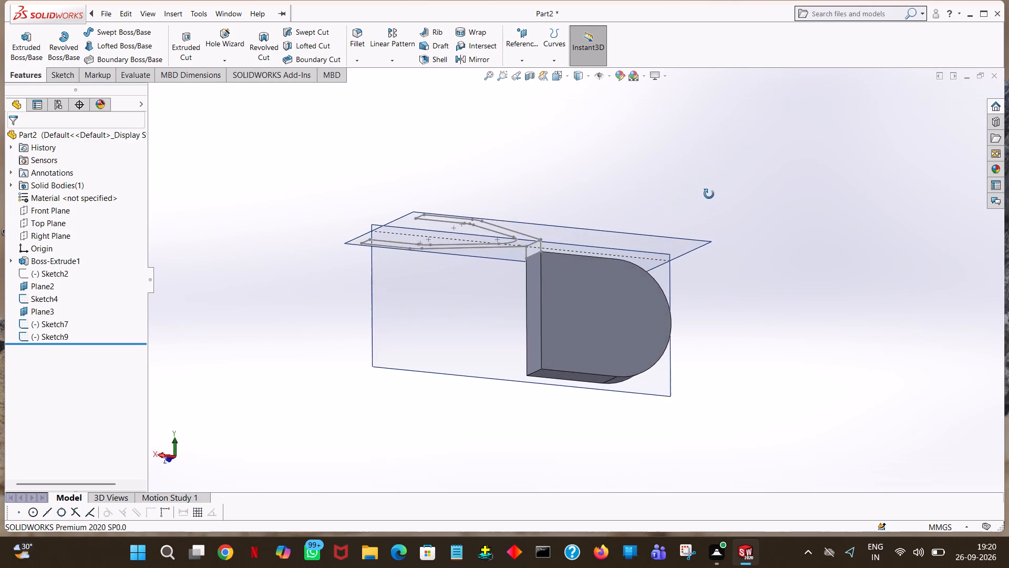
{"action": "middle_click_drag", "start_coordinate": [709, 194], "coordinate": [508, 280]}
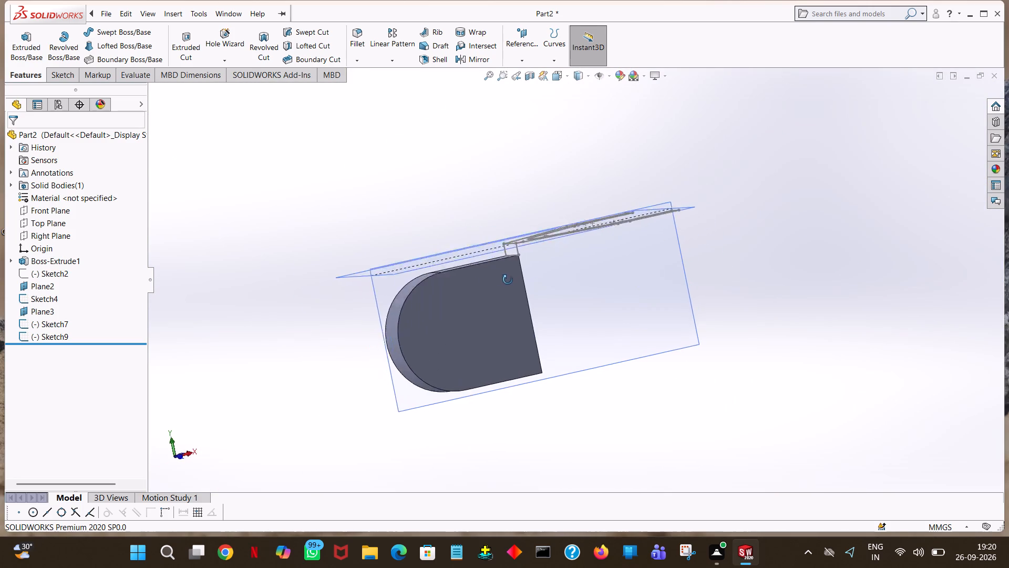
{"action": "middle_click_drag", "start_coordinate": [508, 280], "coordinate": [486, 241]}
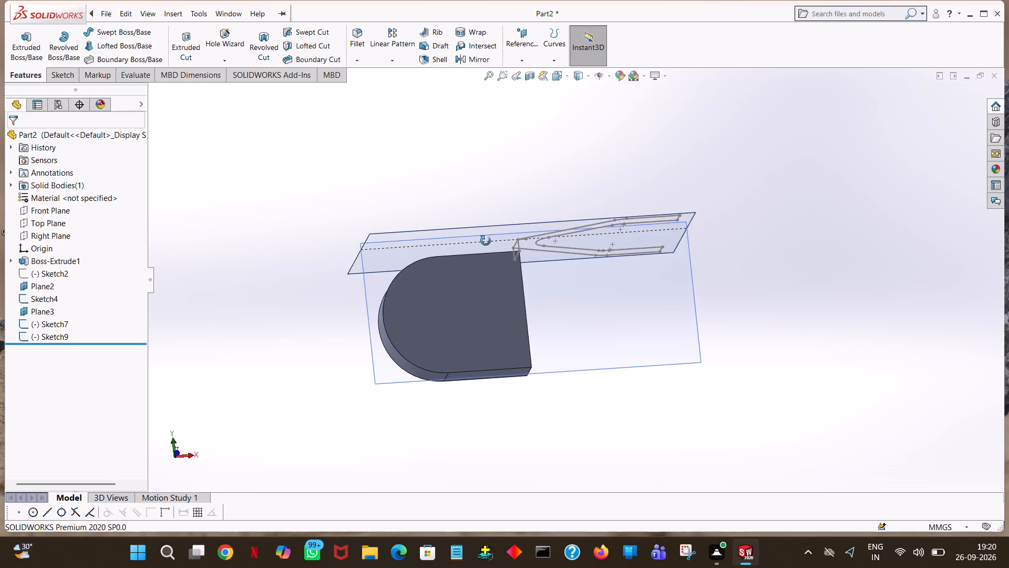
{"action": "middle_click_drag", "start_coordinate": [486, 241], "coordinate": [553, 314]}
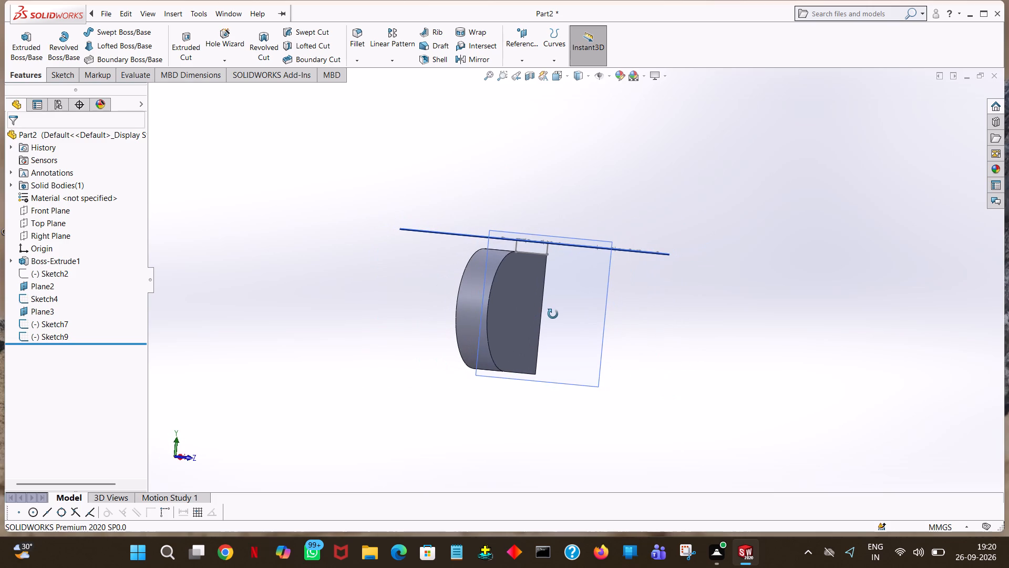
{"action": "middle_click_drag", "start_coordinate": [553, 314], "coordinate": [555, 315]}
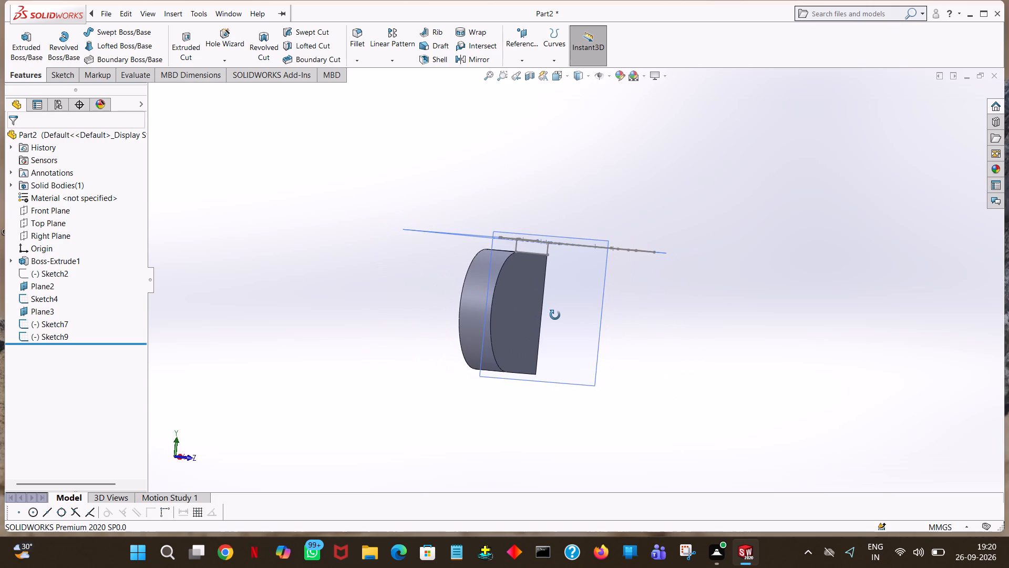
{"action": "middle_click_drag", "start_coordinate": [555, 315], "coordinate": [555, 328]}
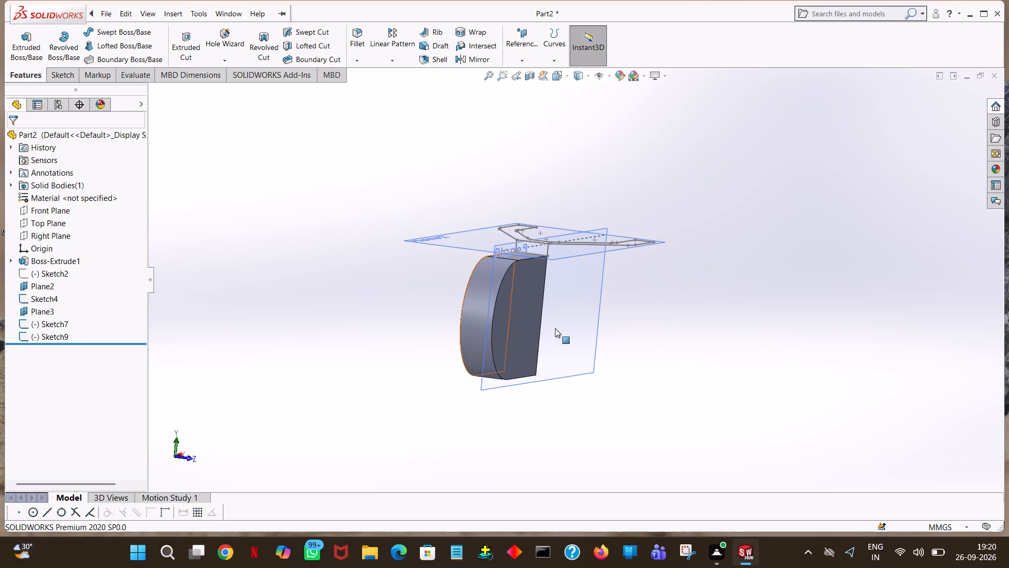
Undo the sketch exit and the whole two-line sketch on the narrow face, going back into editing Sketch7.
{"action": "left_click", "coordinate": [214, 20]}
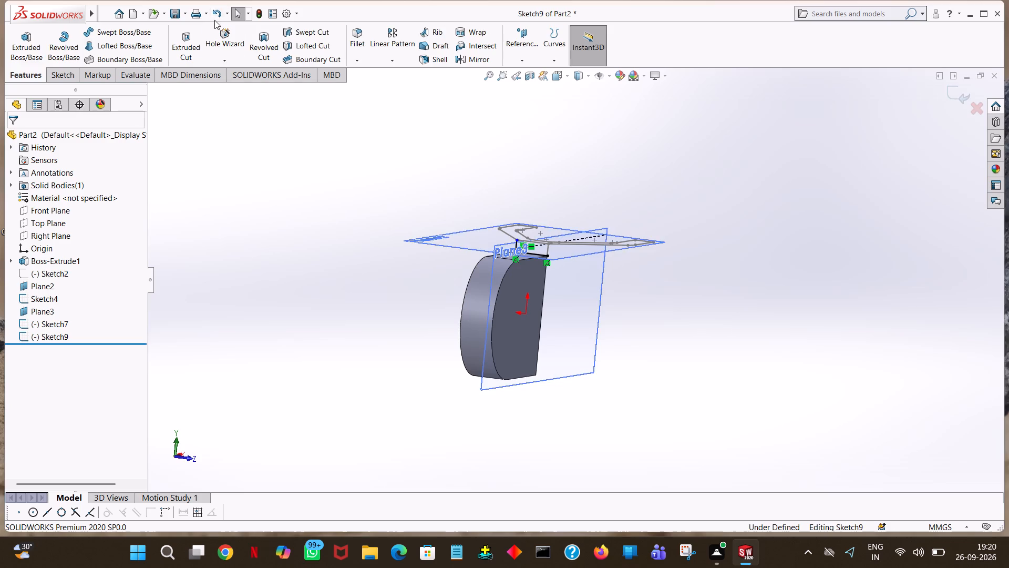
{"action": "left_click", "coordinate": [214, 20]}
{"action": "triple_click", "coordinate": [214, 20]}
{"action": "triple_click", "coordinate": [214, 20]}
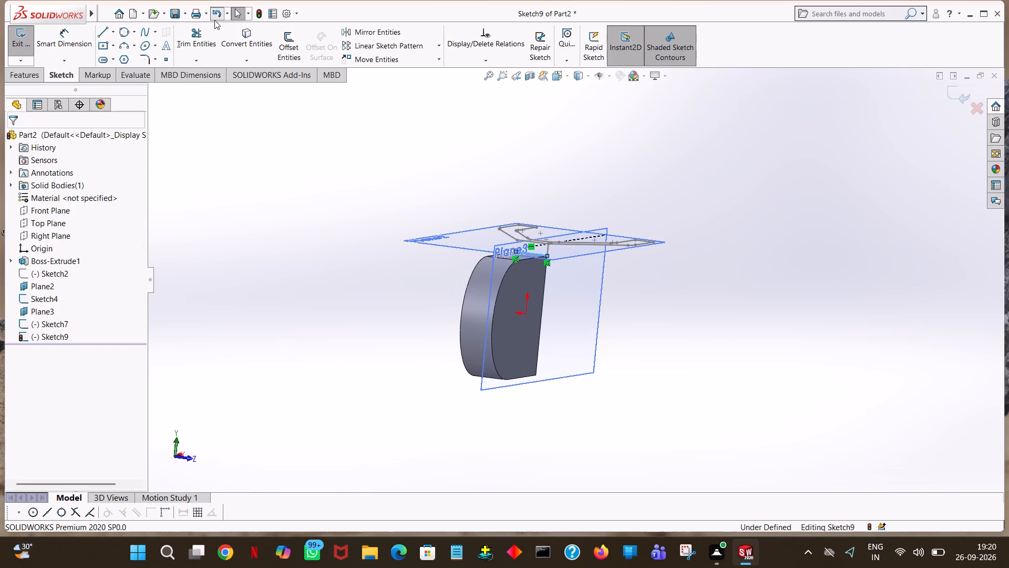
{"action": "triple_click", "coordinate": [214, 20]}
{"action": "triple_click", "coordinate": [214, 20]}
{"action": "triple_click", "coordinate": [214, 20]}
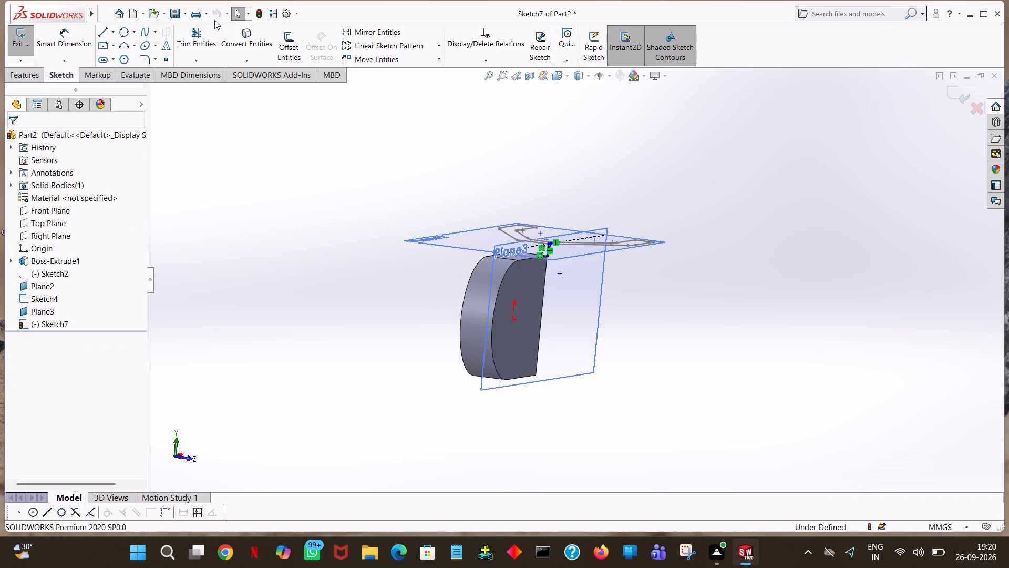
{"action": "double_click", "coordinate": [214, 20]}
Hide Plane3 and the fork profile Sketch4.
{"action": "left_click", "coordinate": [45, 312]}
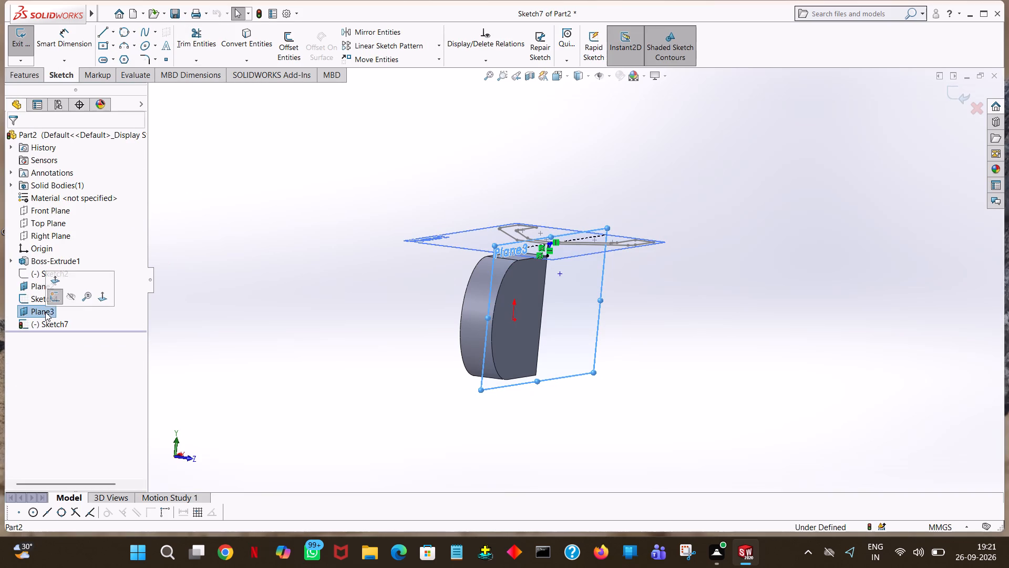
{"action": "left_click", "coordinate": [67, 297]}
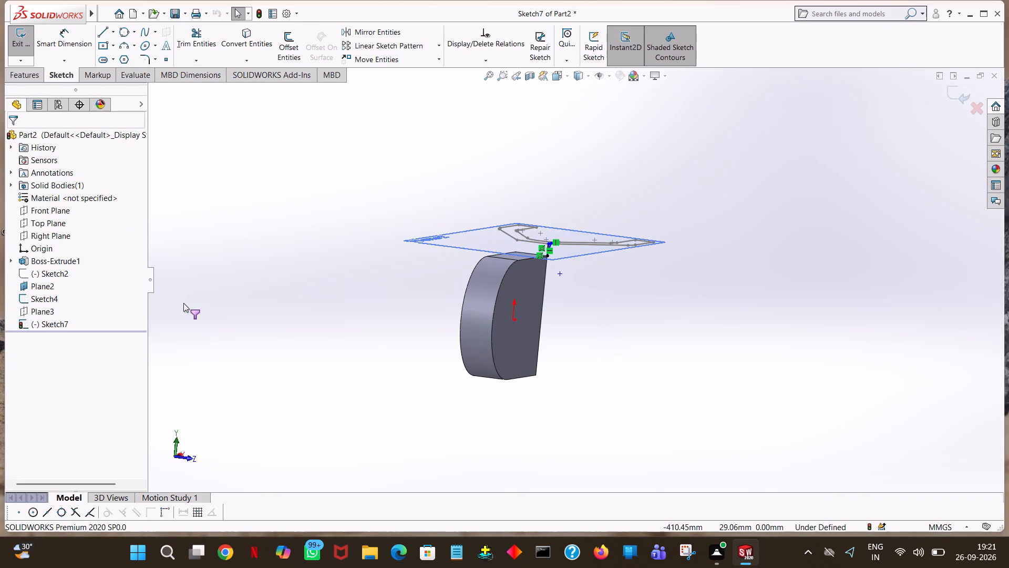
{"action": "left_click", "coordinate": [49, 300]}
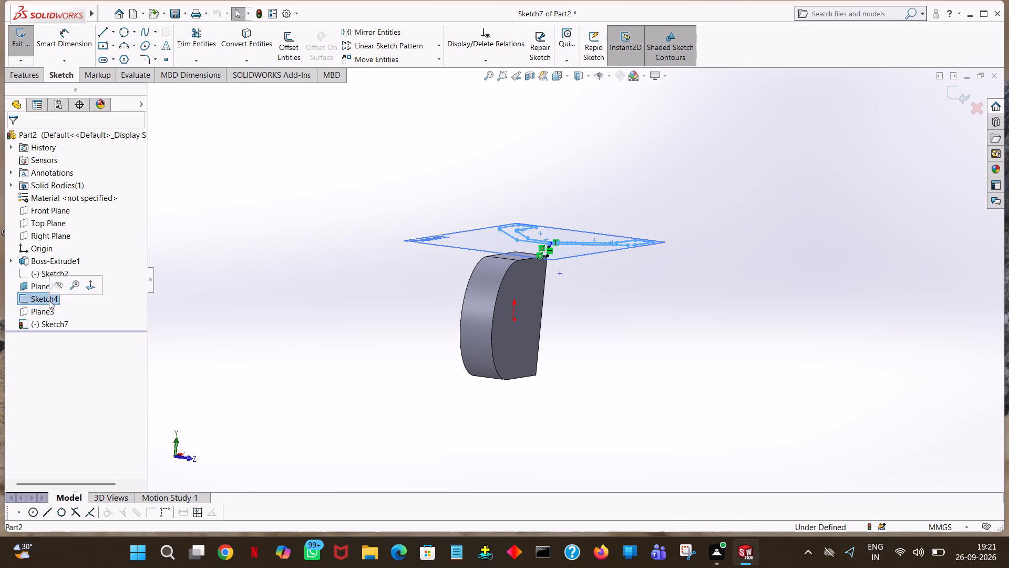
{"action": "right_click", "coordinate": [49, 300]}
{"action": "left_click", "coordinate": [58, 288]}
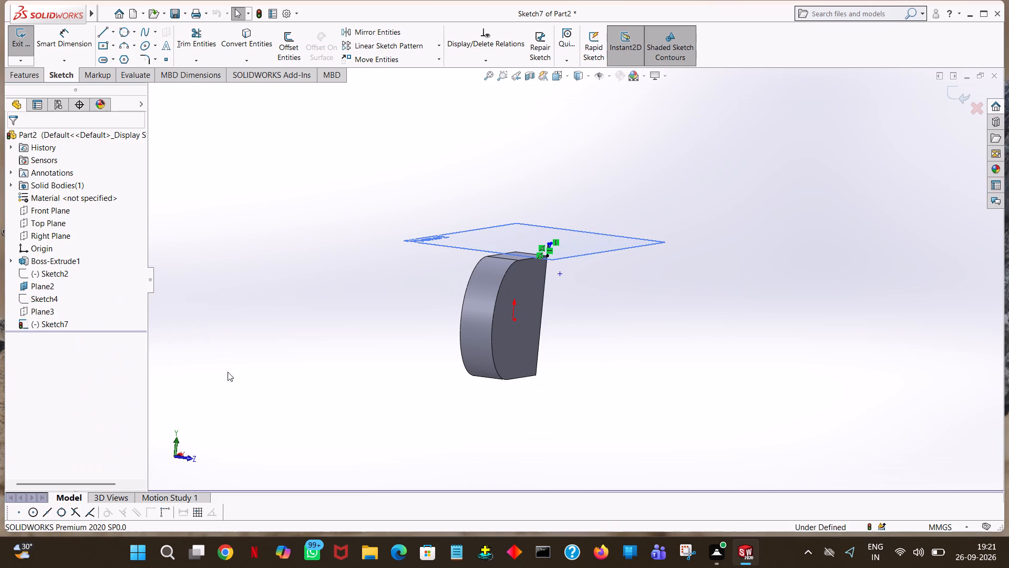
Show Sketch2 briefly for comparison with Plane2, exit the Sketch7 edit, and hide Sketch2 again.
{"action": "middle_click_drag", "start_coordinate": [234, 394], "coordinate": [148, 350]}
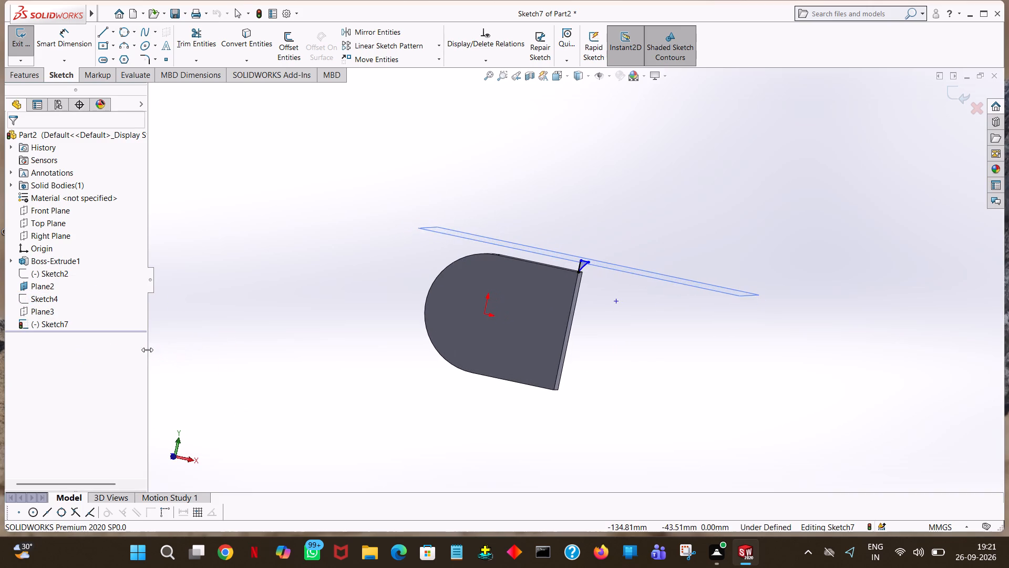
{"action": "left_click", "coordinate": [48, 270]}
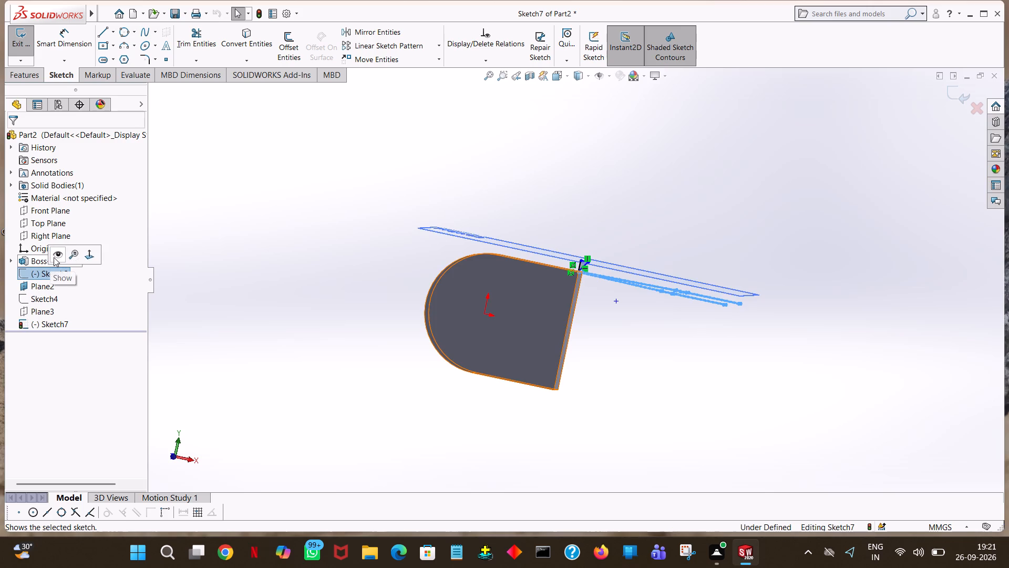
{"action": "left_click", "coordinate": [54, 257]}
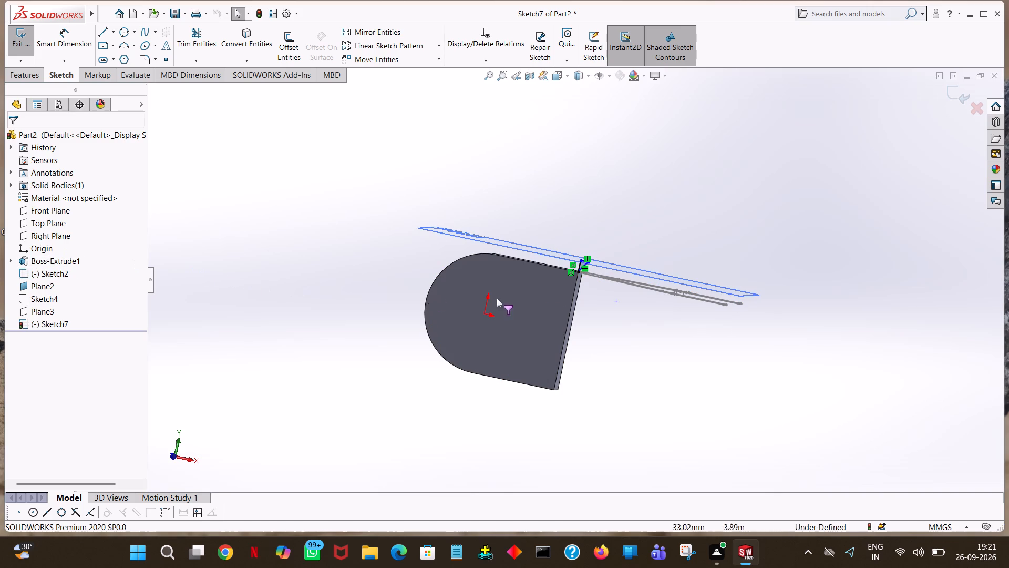
{"action": "left_click", "coordinate": [37, 282]}
{"action": "left_click", "coordinate": [48, 272]}
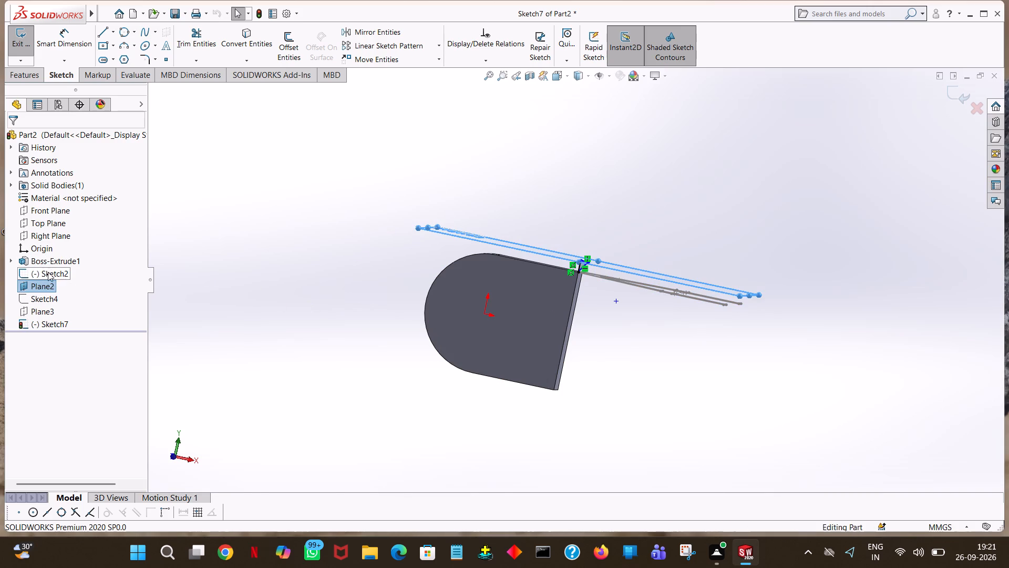
{"action": "left_click", "coordinate": [48, 272]}
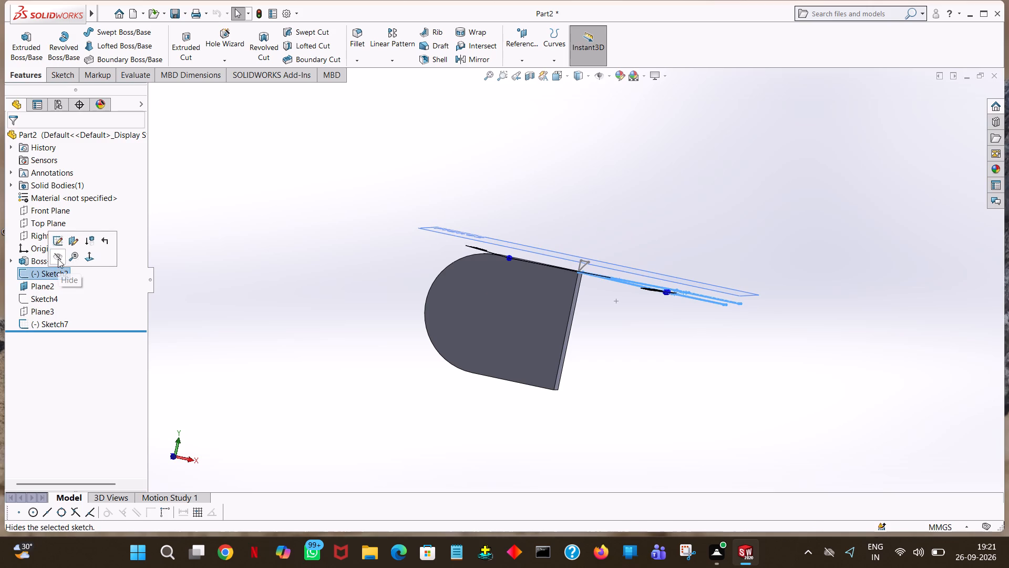
{"action": "left_click", "coordinate": [58, 256]}
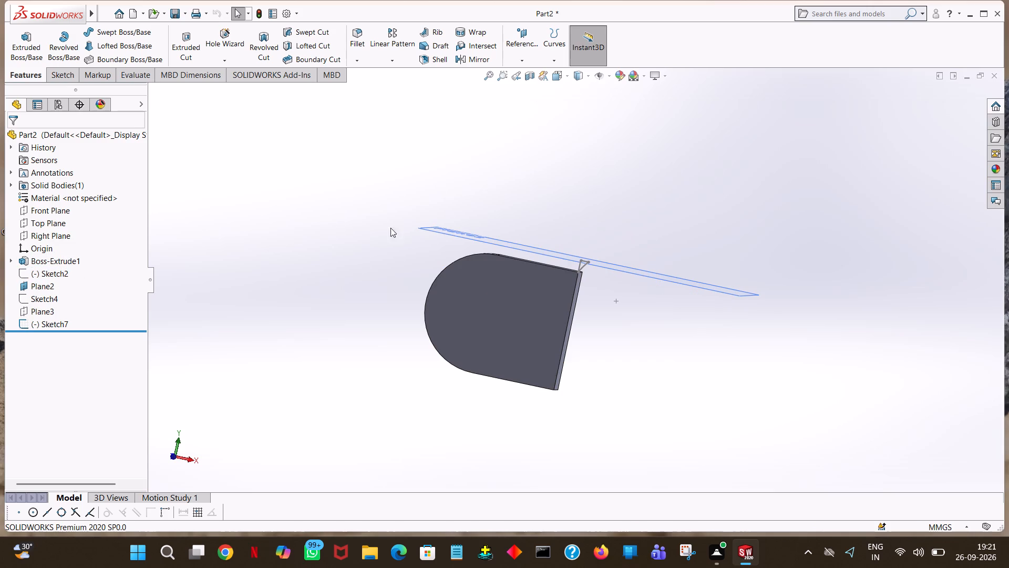
Hide Plane2.
{"action": "left_click", "coordinate": [49, 286]}
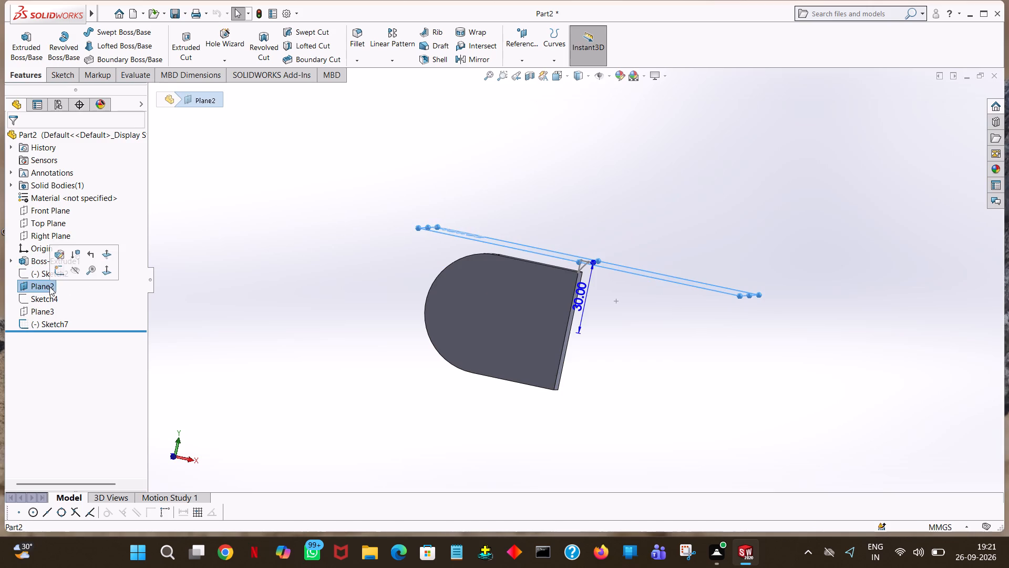
{"action": "left_click", "coordinate": [74, 268]}
{"action": "left_click", "coordinate": [262, 231]}
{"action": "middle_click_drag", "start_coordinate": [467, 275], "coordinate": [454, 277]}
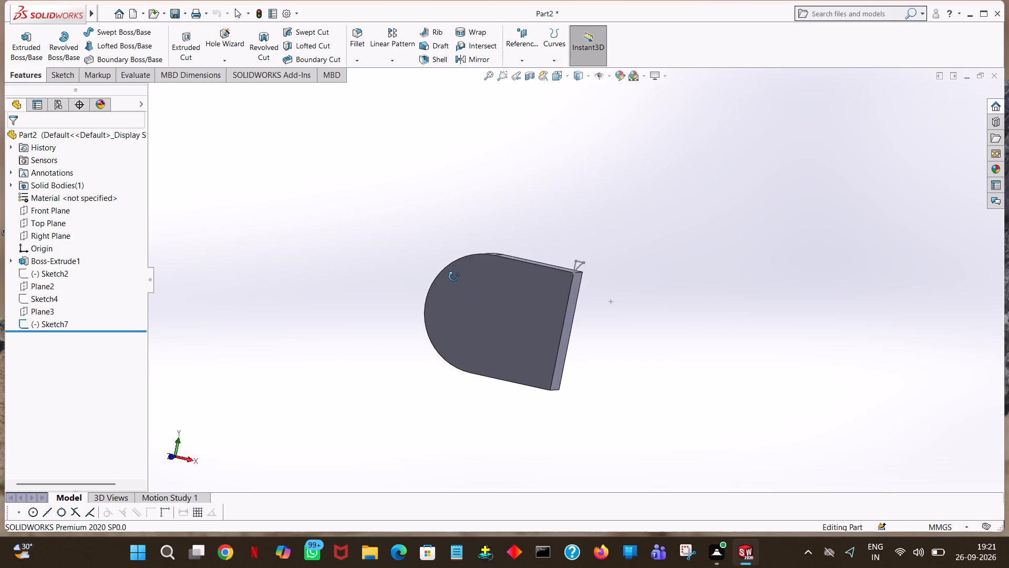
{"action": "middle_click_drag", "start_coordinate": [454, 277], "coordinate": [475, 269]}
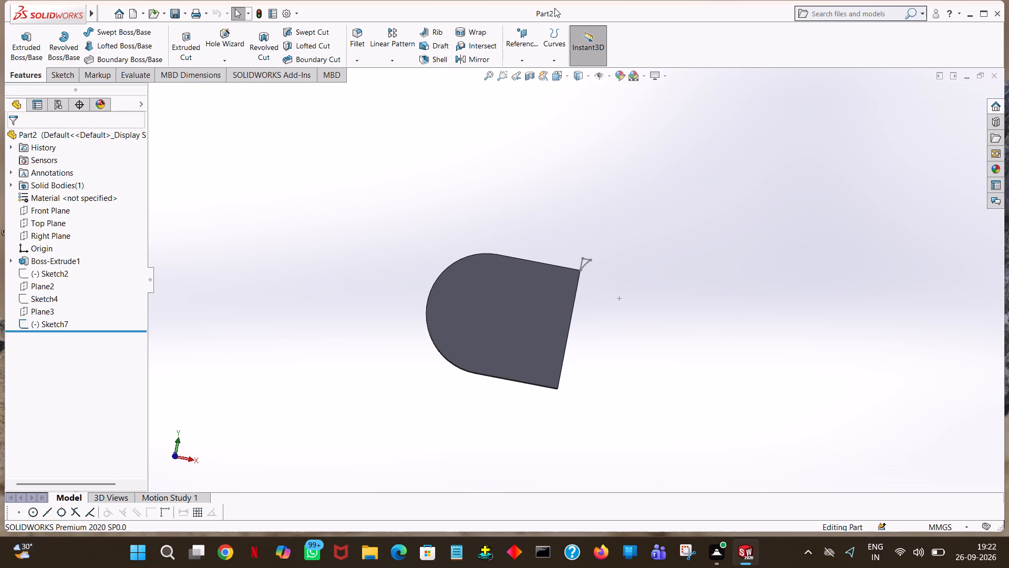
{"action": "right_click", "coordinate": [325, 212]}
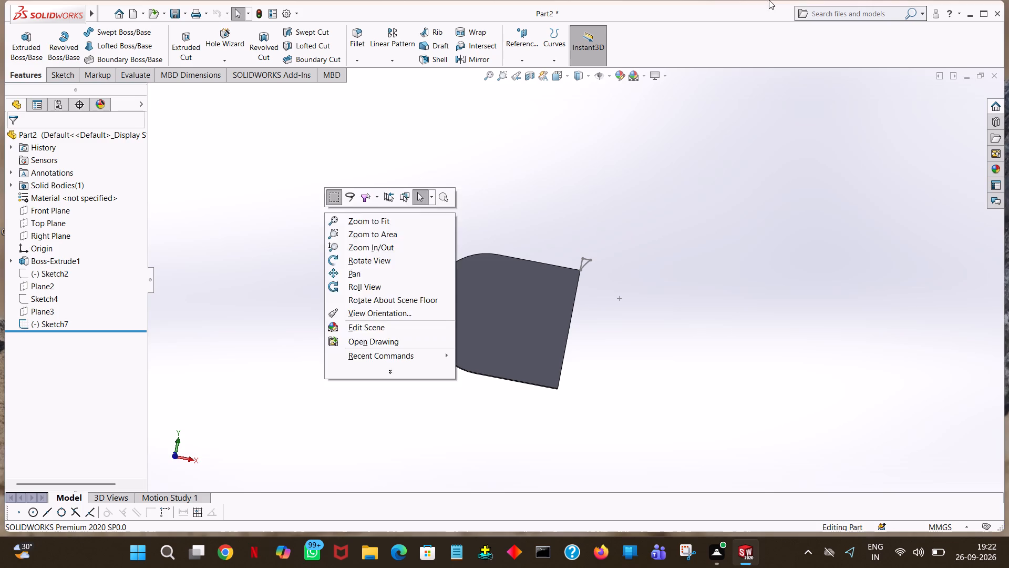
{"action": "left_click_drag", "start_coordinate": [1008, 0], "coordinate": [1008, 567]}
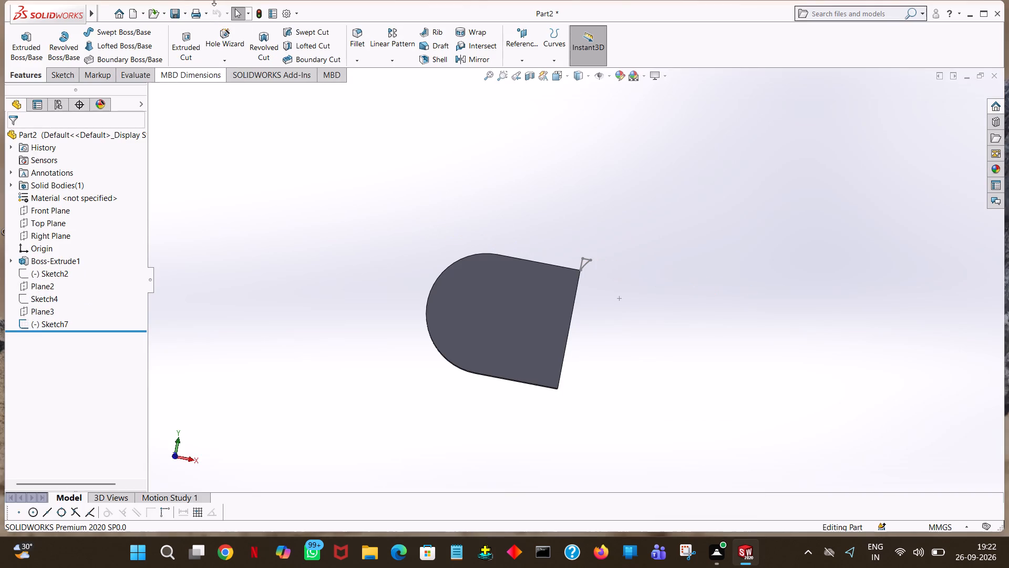
Open Sketch2 for editing and extrude its fork-shaped region 50 mm blind in the reversed direction, merged with the lever body.
{"action": "left_click", "coordinate": [56, 78]}
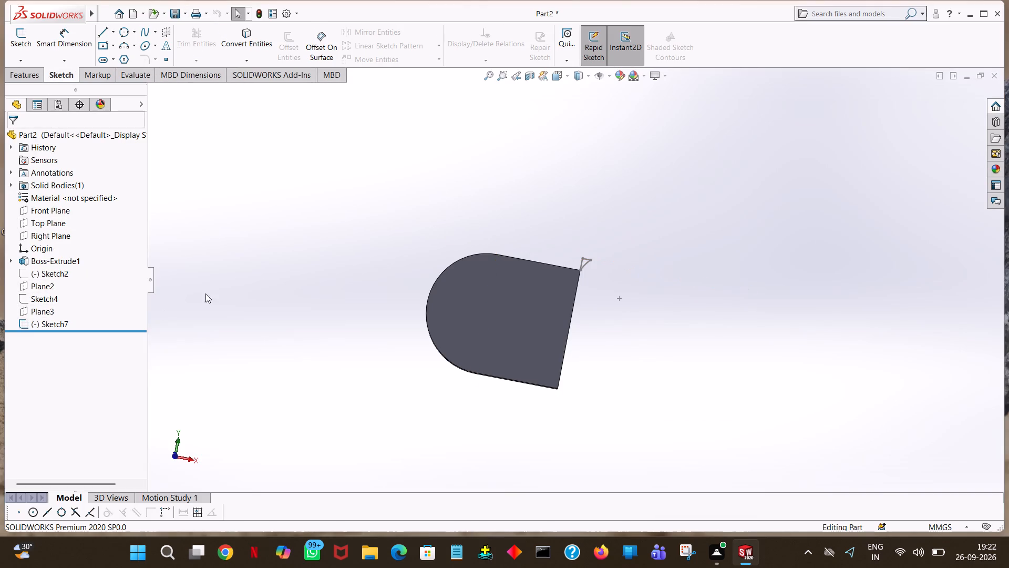
{"action": "middle_click_drag", "start_coordinate": [282, 259], "coordinate": [225, 239]}
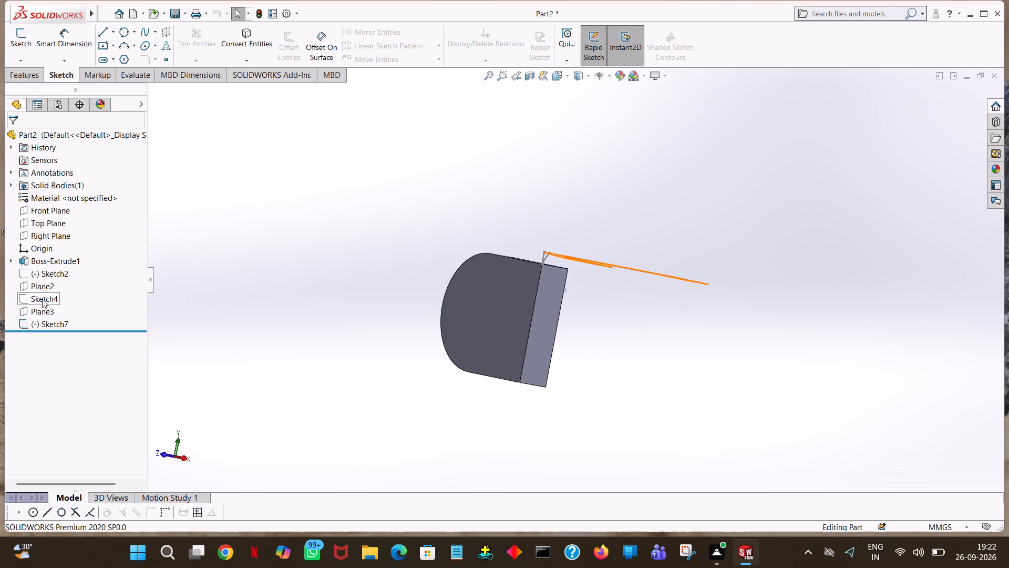
{"action": "left_click", "coordinate": [48, 276]}
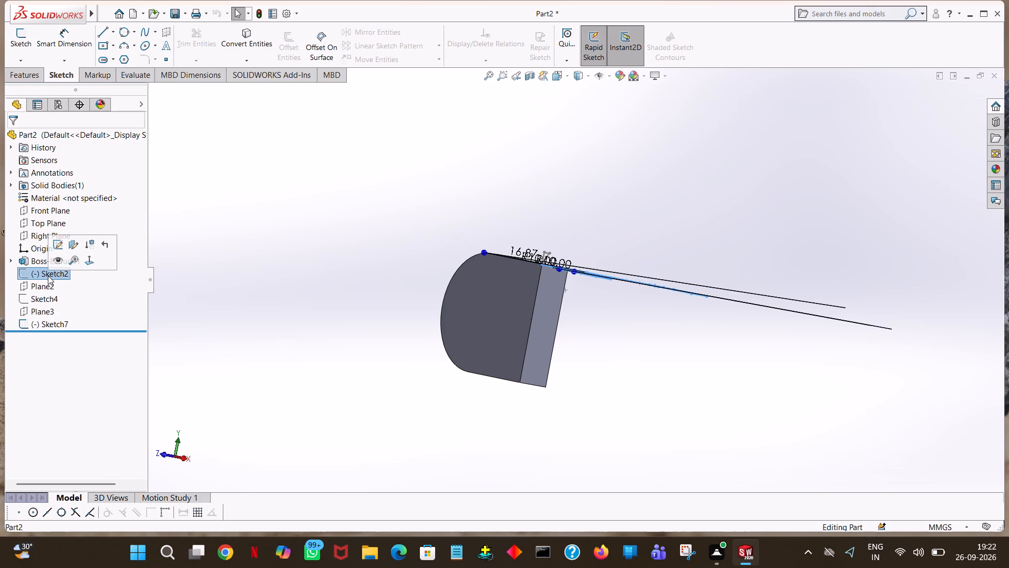
{"action": "left_click", "coordinate": [57, 244]}
{"action": "middle_click_drag", "start_coordinate": [289, 251], "coordinate": [288, 256]}
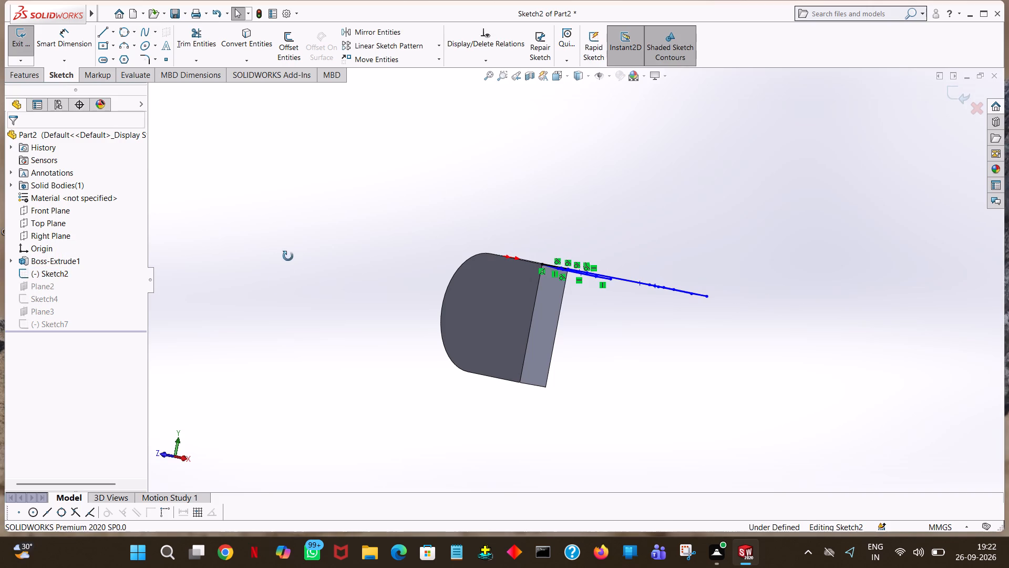
{"action": "middle_click_drag", "start_coordinate": [288, 256], "coordinate": [268, 353]}
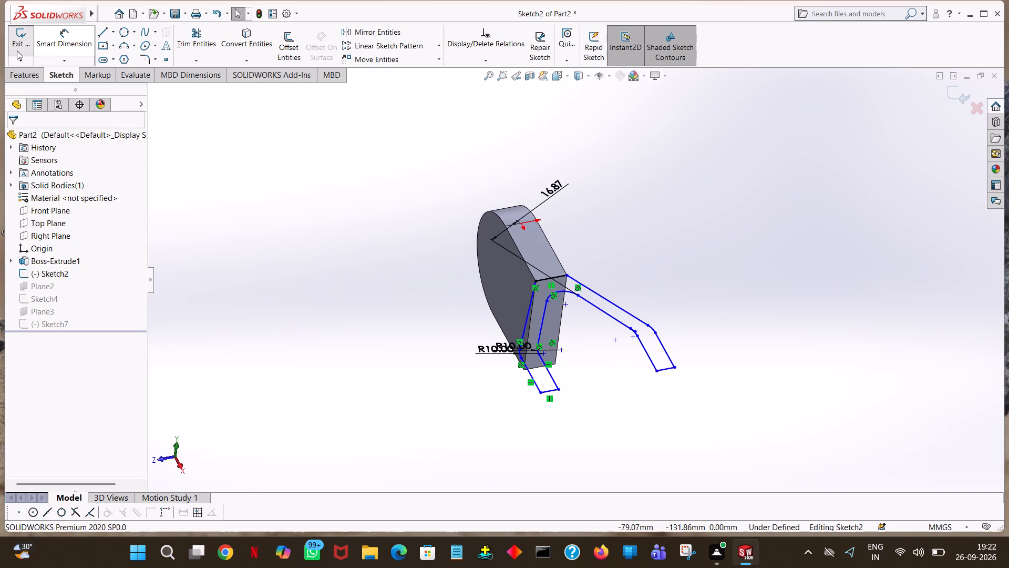
{"action": "left_click", "coordinate": [13, 72]}
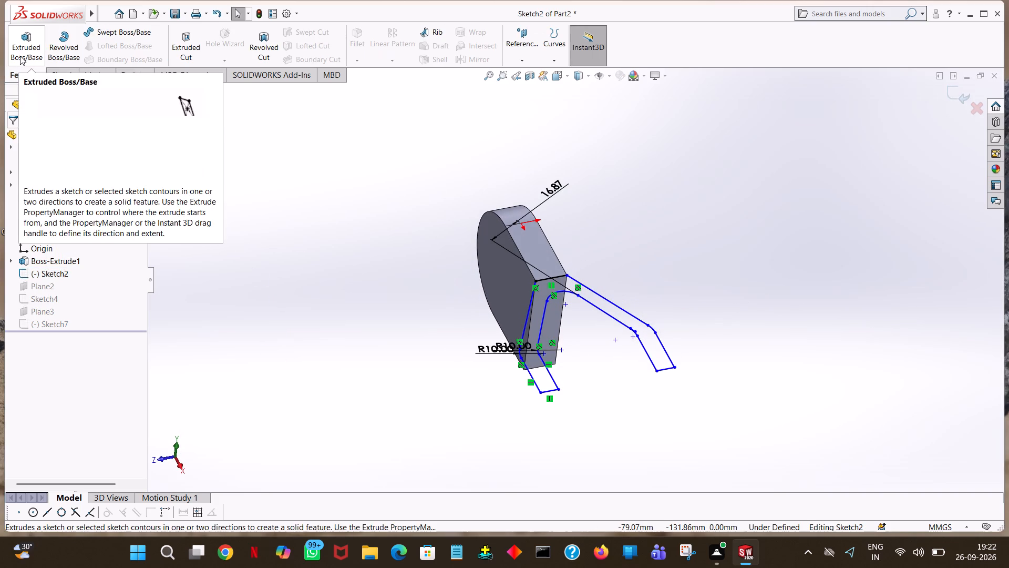
{"action": "left_click", "coordinate": [20, 55]}
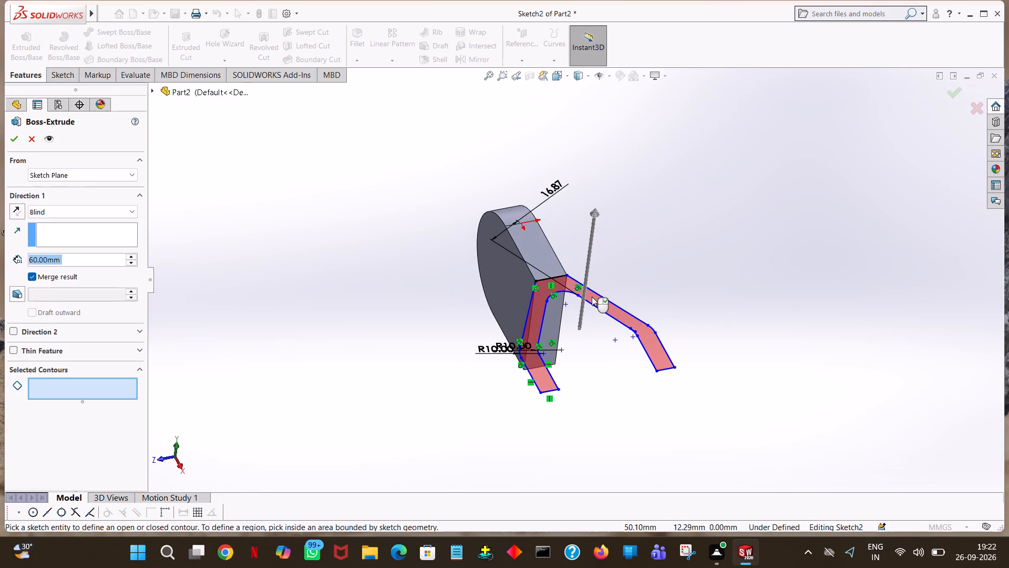
{"action": "left_click", "coordinate": [590, 298]}
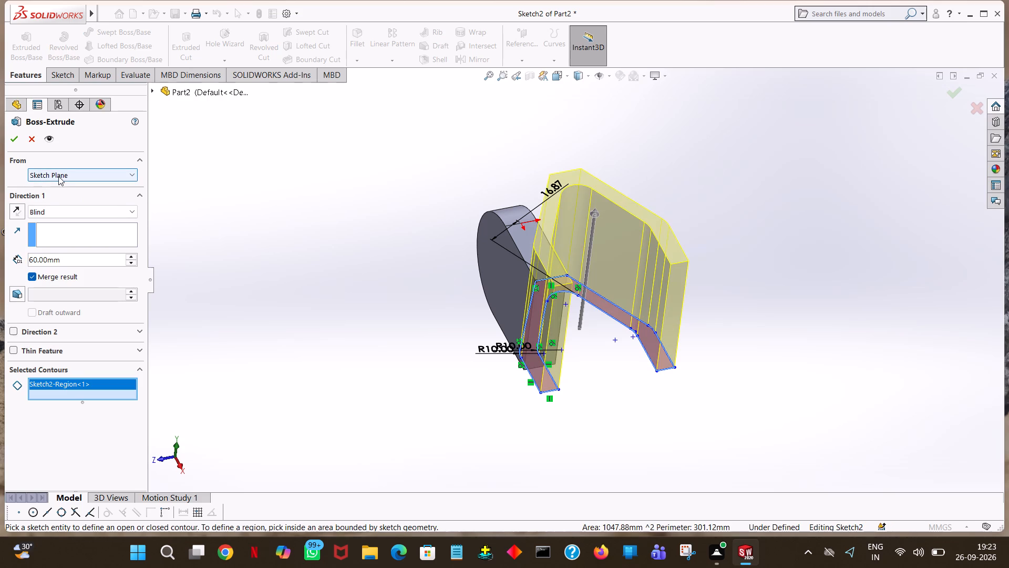
{"action": "left_click", "coordinate": [12, 215]}
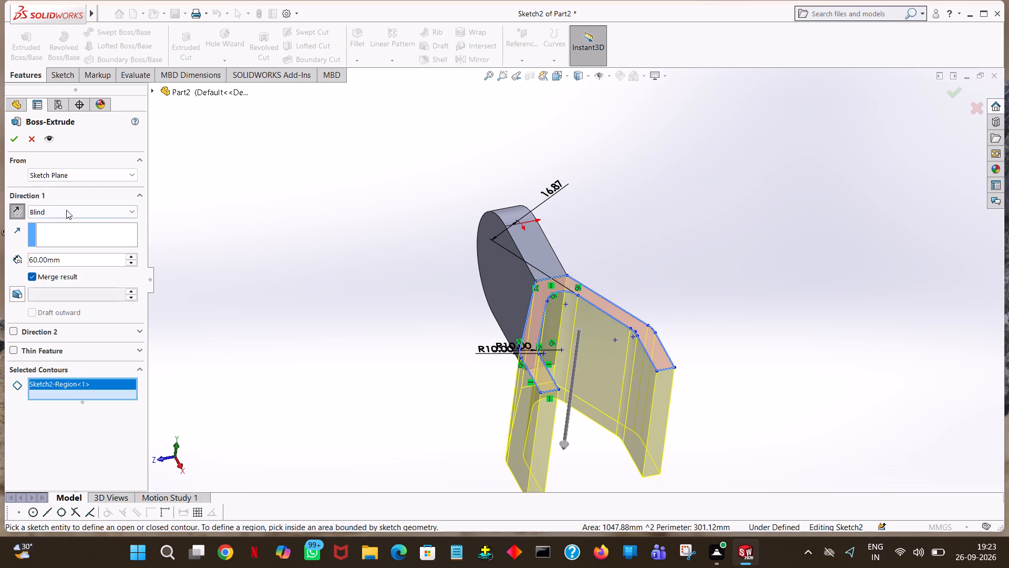
{"action": "double_click", "coordinate": [69, 261]}
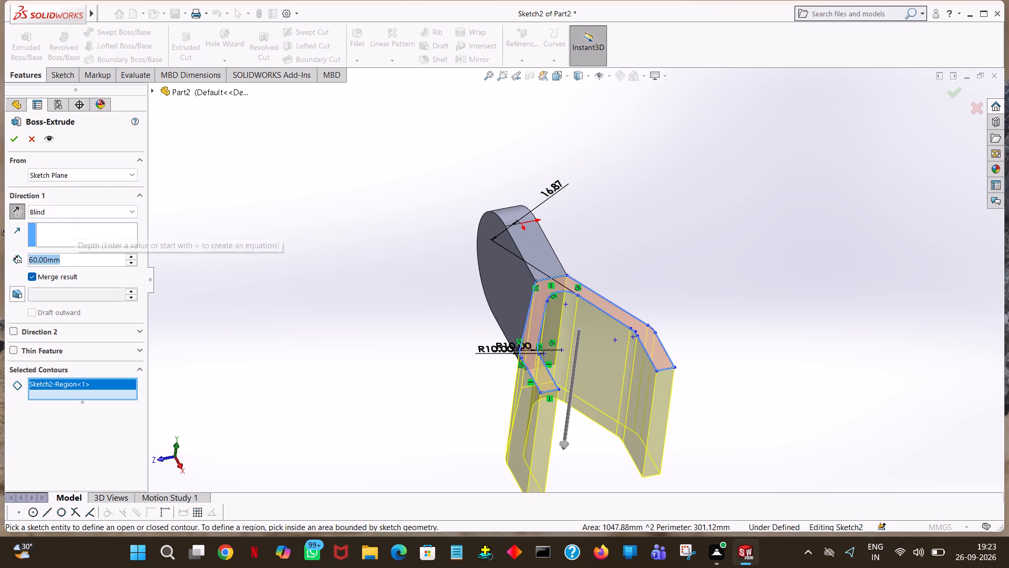
{"action": "type", "text": "50"}
{"action": "key", "text": "Return"}
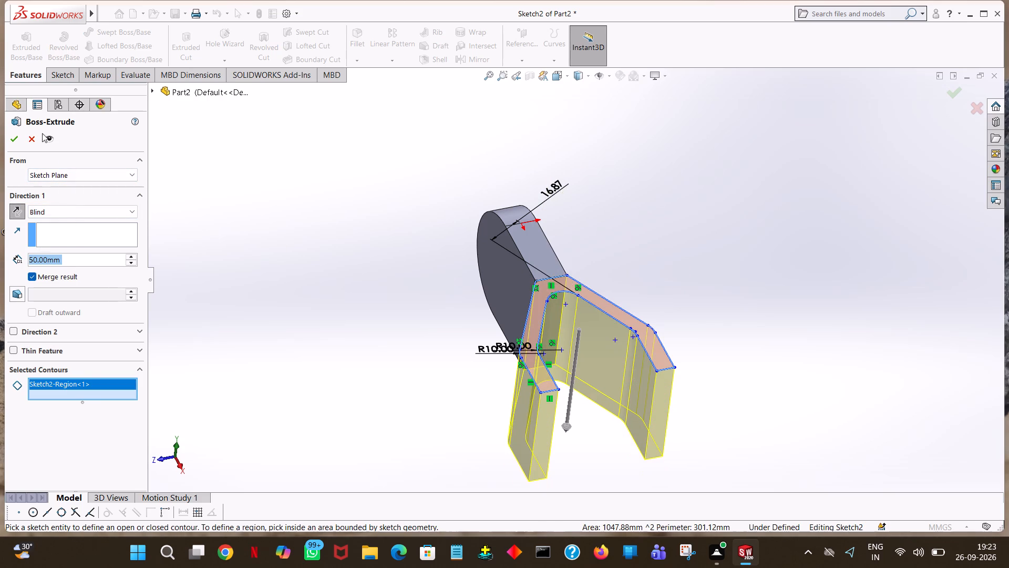
{"action": "left_click", "coordinate": [13, 138]}
{"action": "left_click", "coordinate": [635, 242]}
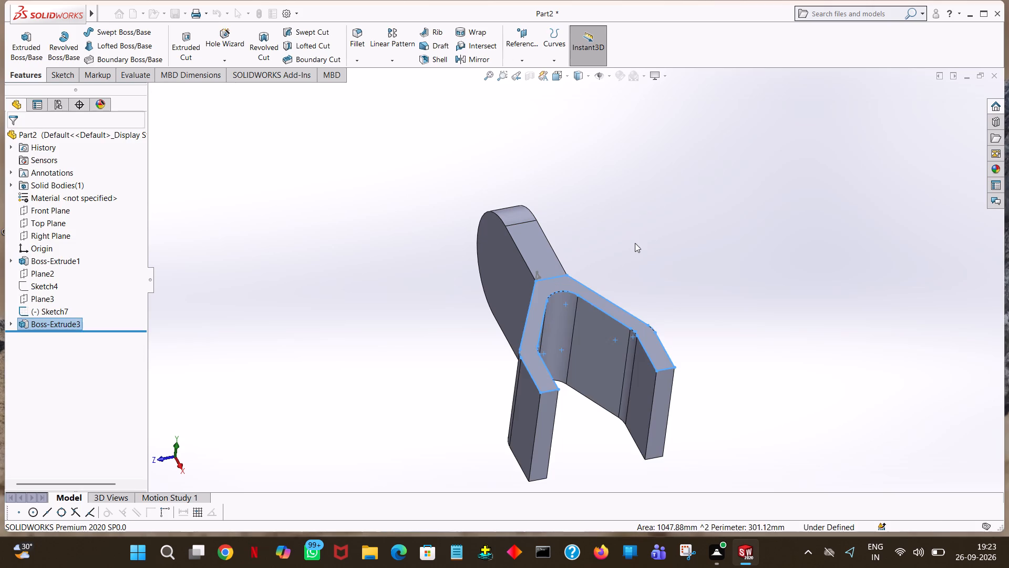
Hide Sketch7.
{"action": "middle_click_drag", "start_coordinate": [662, 256], "coordinate": [661, 218]}
{"action": "middle_click_drag", "start_coordinate": [662, 193], "coordinate": [677, 185]}
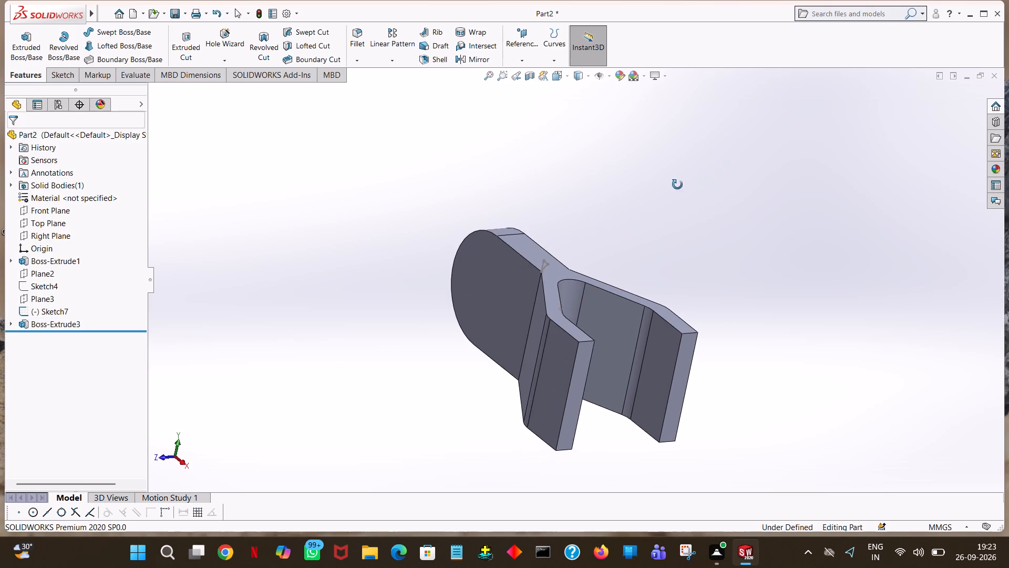
{"action": "middle_click_drag", "start_coordinate": [677, 185], "coordinate": [680, 207]}
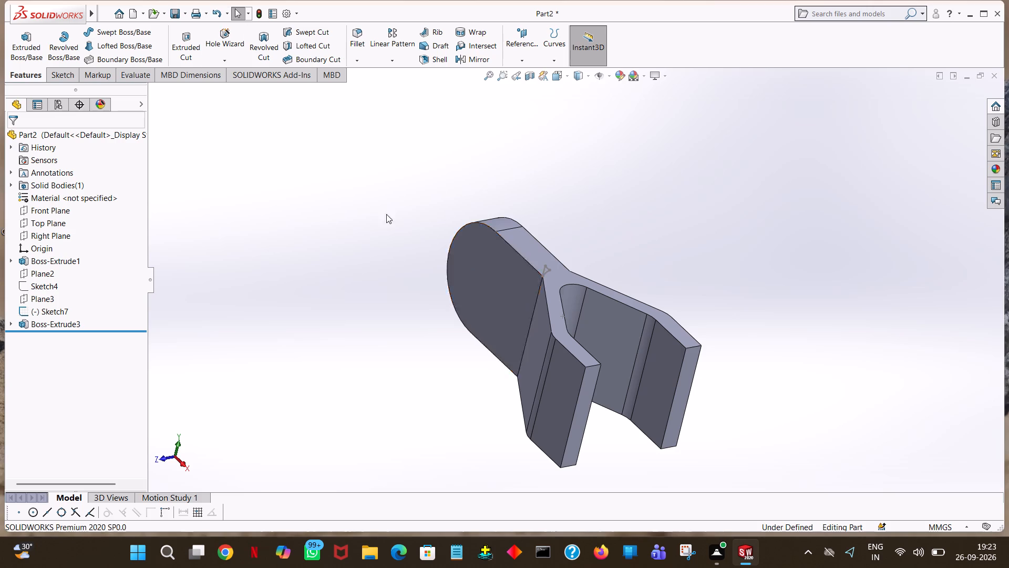
{"action": "left_click", "coordinate": [54, 312]}
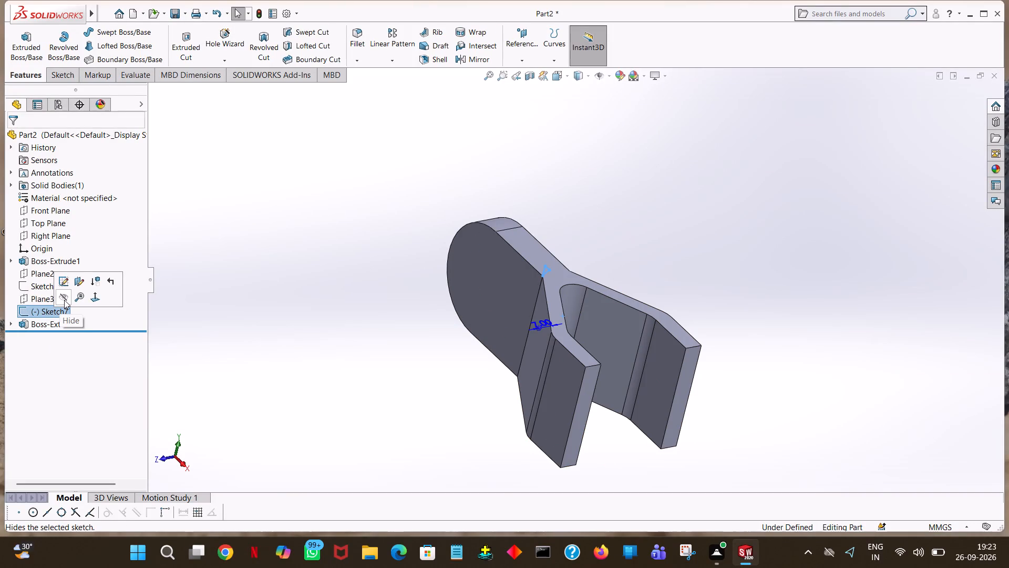
{"action": "left_click", "coordinate": [64, 300]}
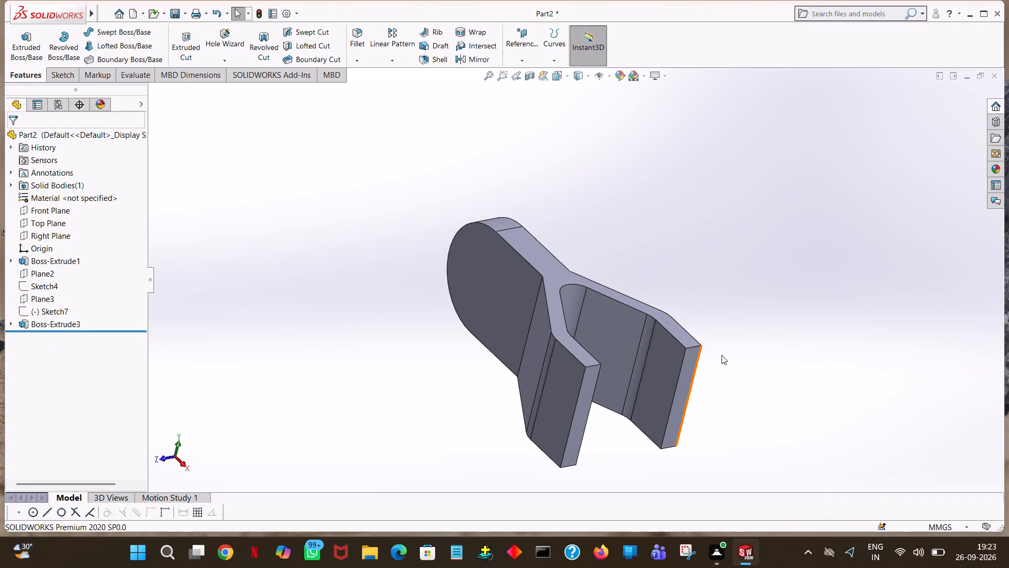
Start a boss-extrude sketch on the Y-shaped top face, view it face-on, and convert the face outline into sketch entities.
{"action": "middle_click_drag", "start_coordinate": [723, 356], "coordinate": [636, 498]}
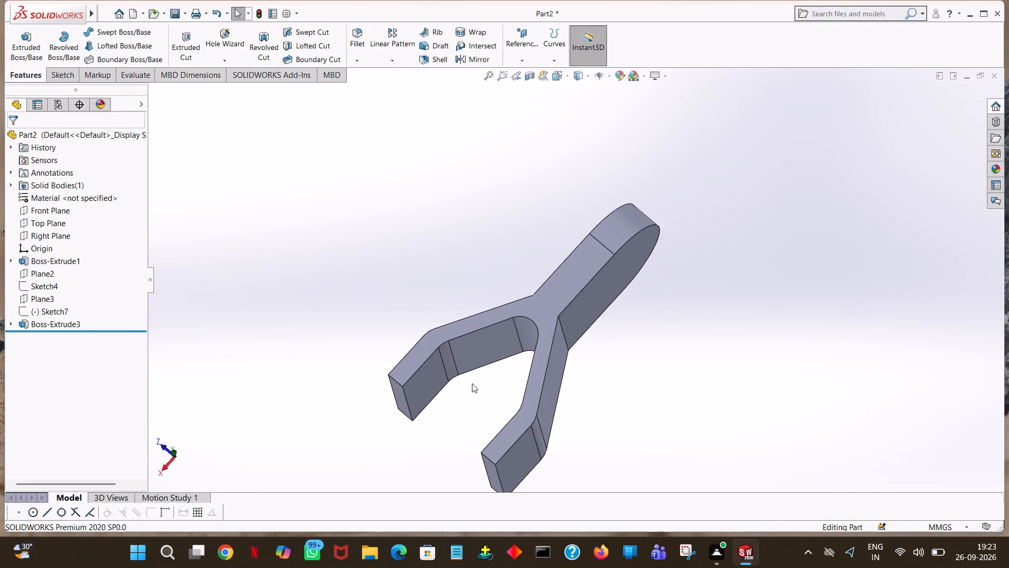
{"action": "left_click", "coordinate": [23, 38]}
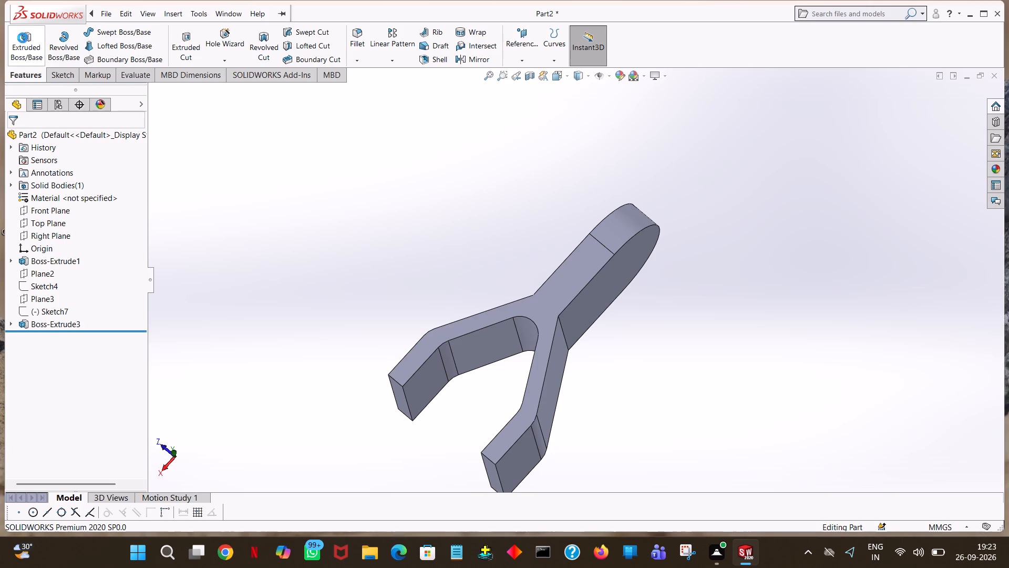
{"action": "left_click", "coordinate": [488, 314]}
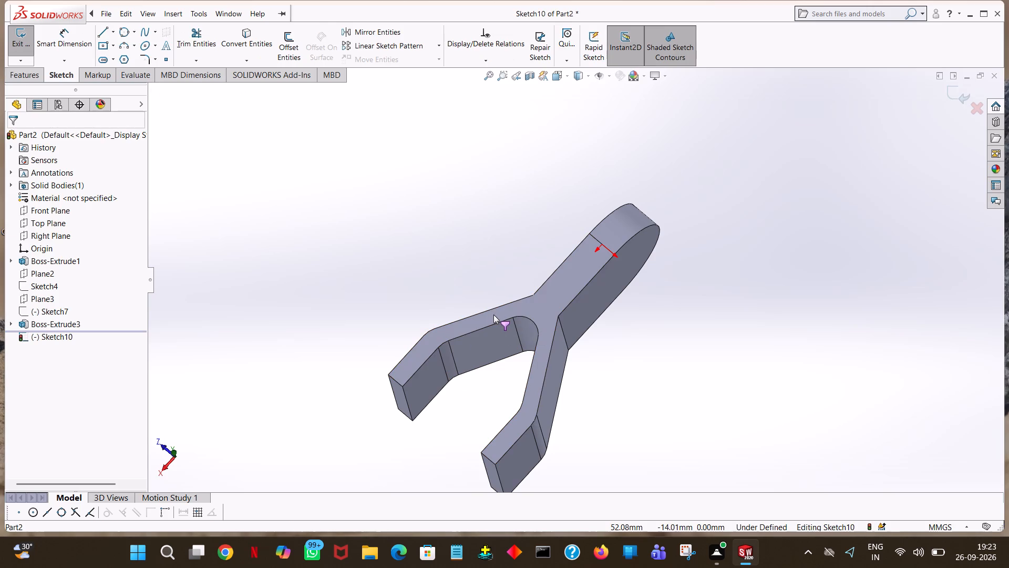
{"action": "middle_click_drag", "start_coordinate": [372, 192], "coordinate": [349, 95]}
{"action": "key", "text": "space"}
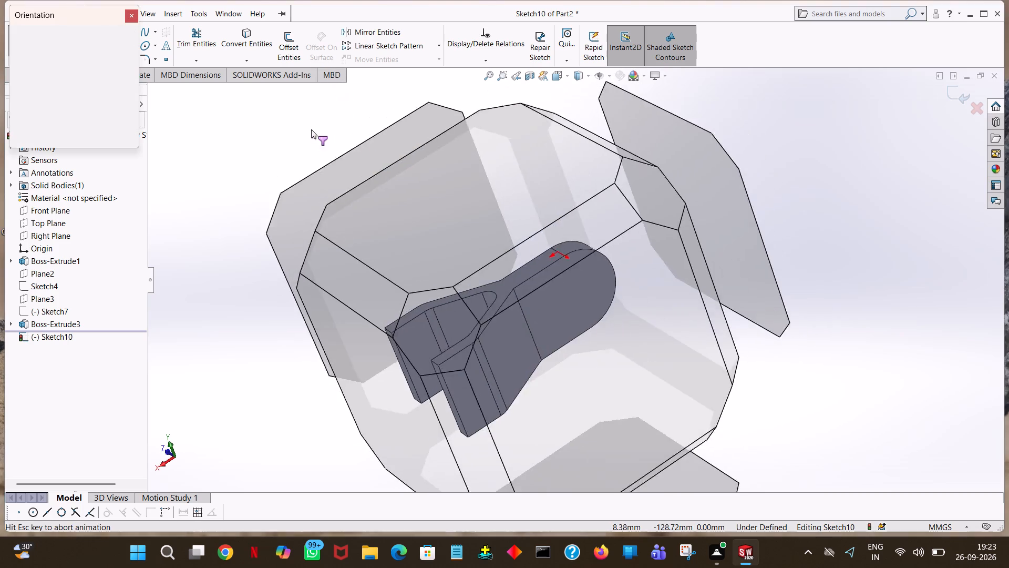
{"action": "left_click", "coordinate": [128, 79]}
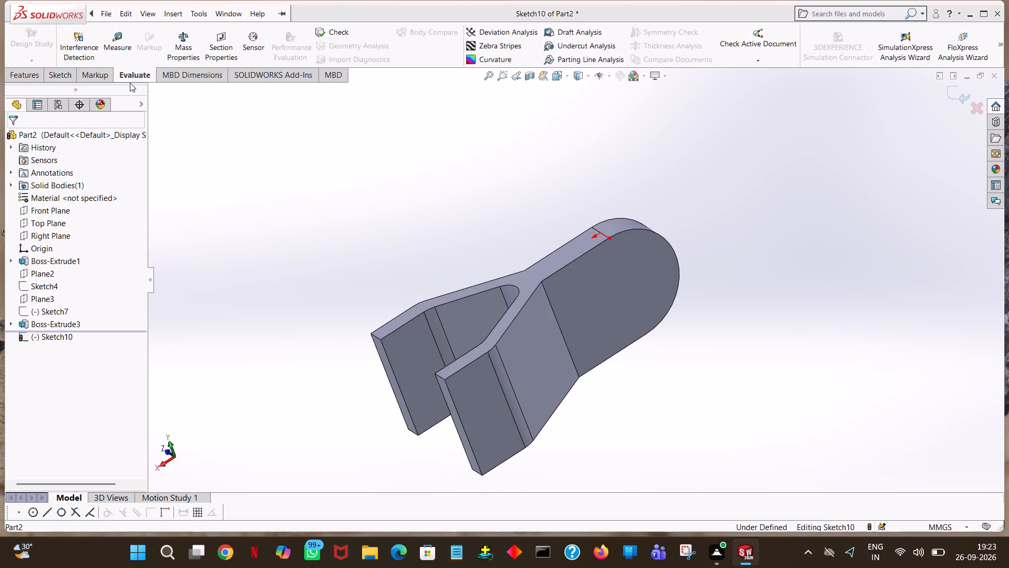
{"action": "left_click", "coordinate": [55, 73]}
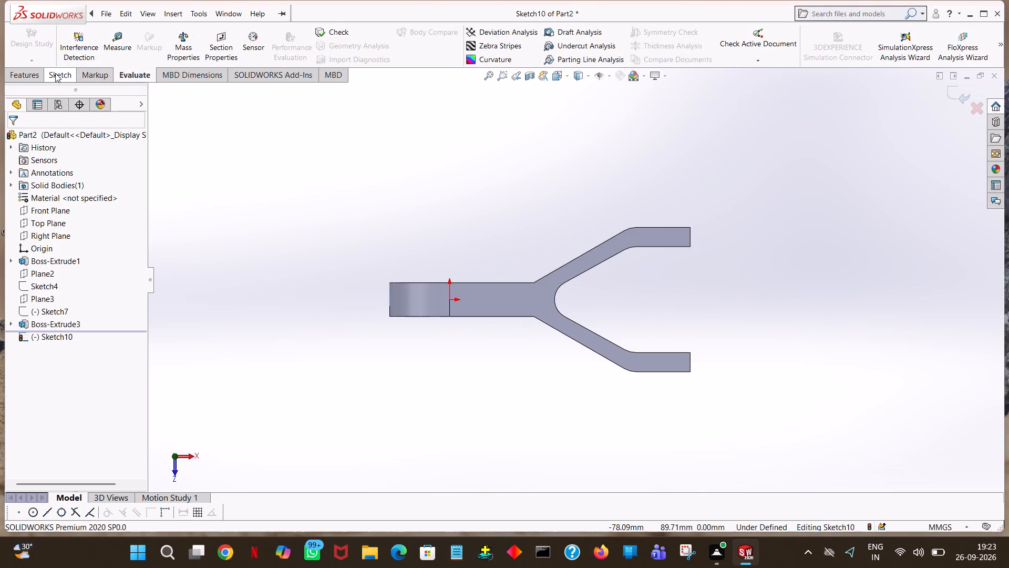
{"action": "left_click", "coordinate": [239, 48]}
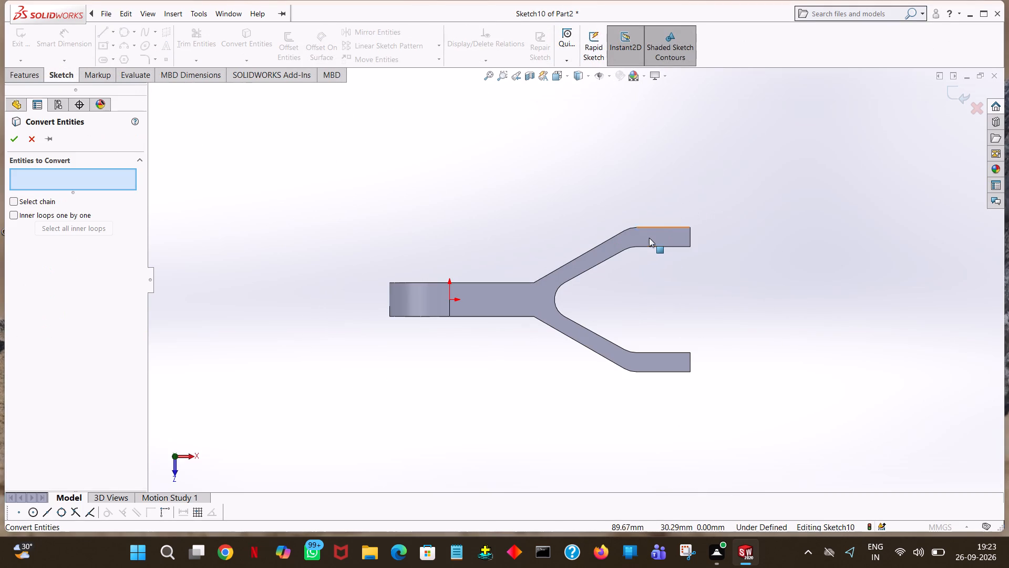
{"action": "left_click", "coordinate": [646, 238]}
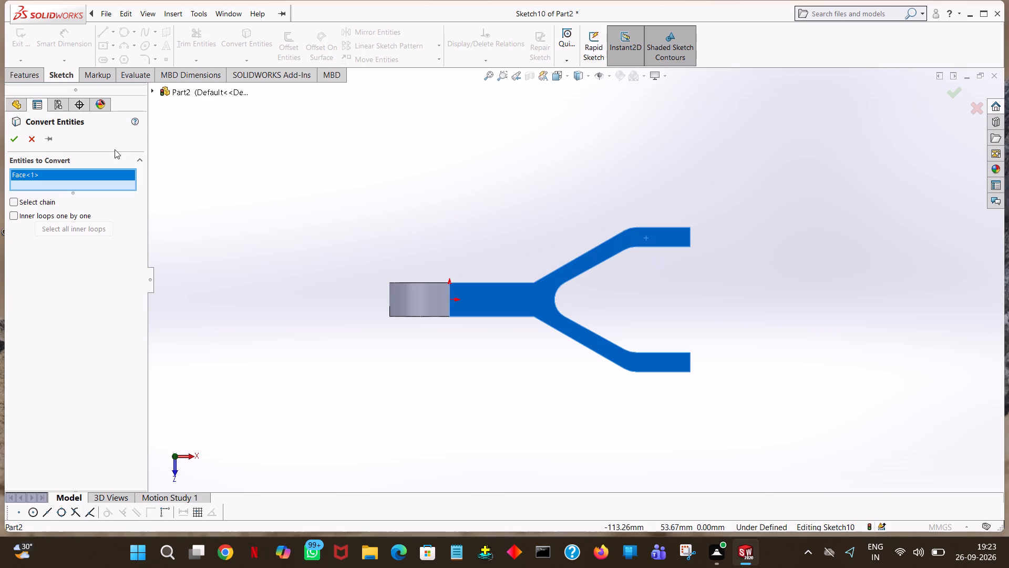
{"action": "left_click", "coordinate": [15, 136]}
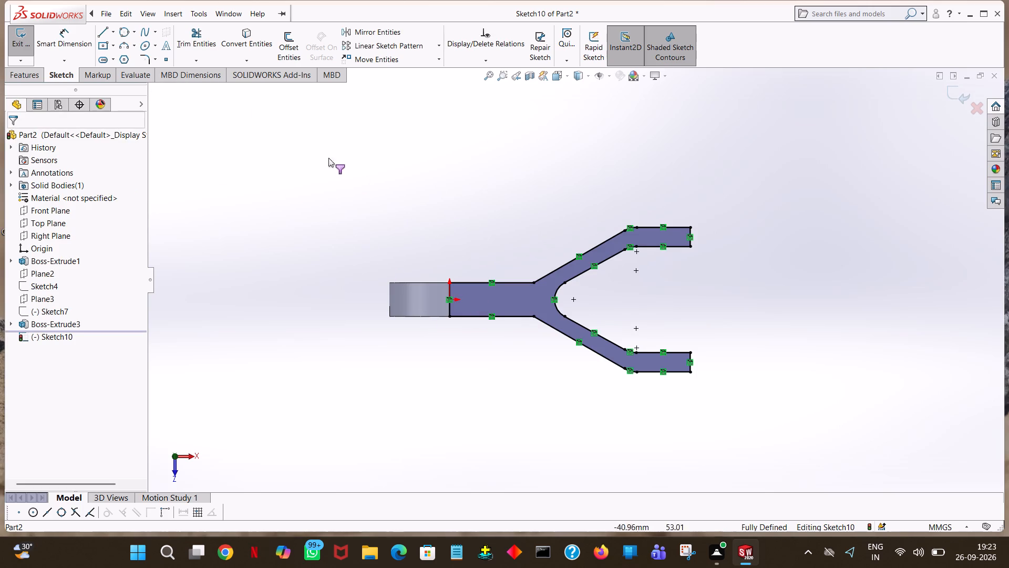
Sketch a vertical line across the neck, joining the two corners where the fork arms meet the lever body.
{"action": "left_click", "coordinate": [100, 32]}
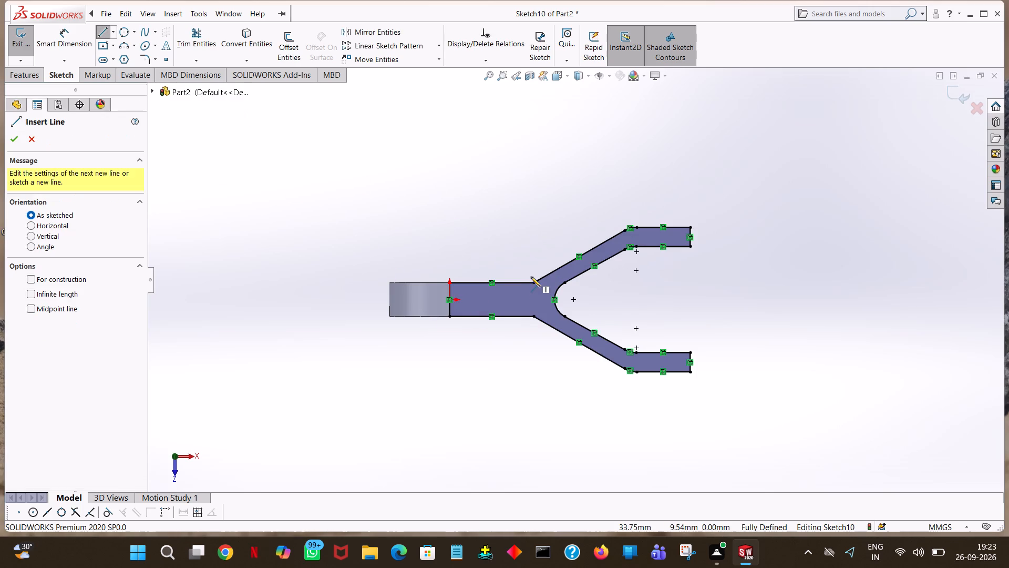
{"action": "left_click", "coordinate": [533, 282]}
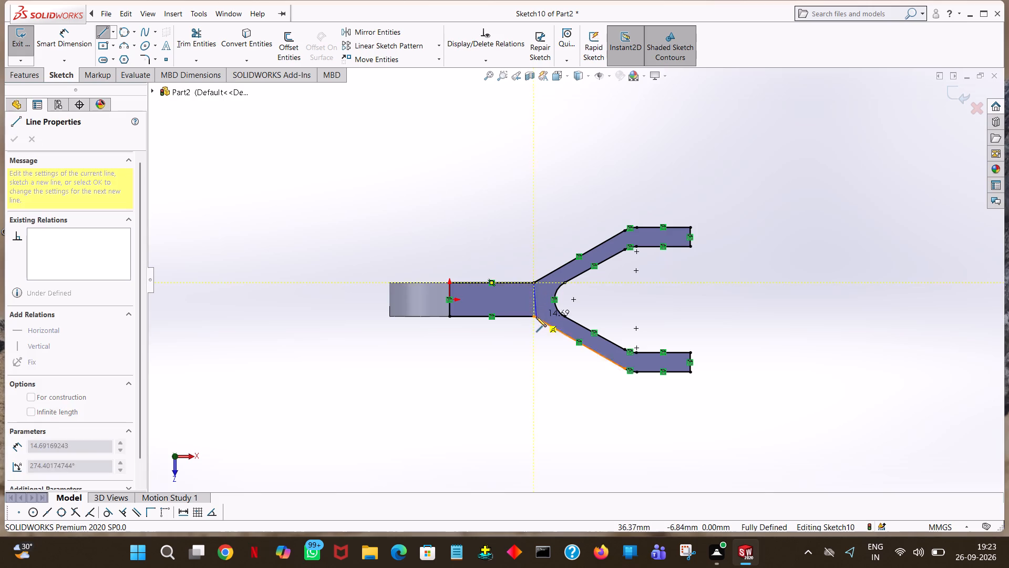
{"action": "left_click", "coordinate": [534, 317]}
{"action": "right_click", "coordinate": [534, 317]}
{"action": "left_click", "coordinate": [546, 322]}
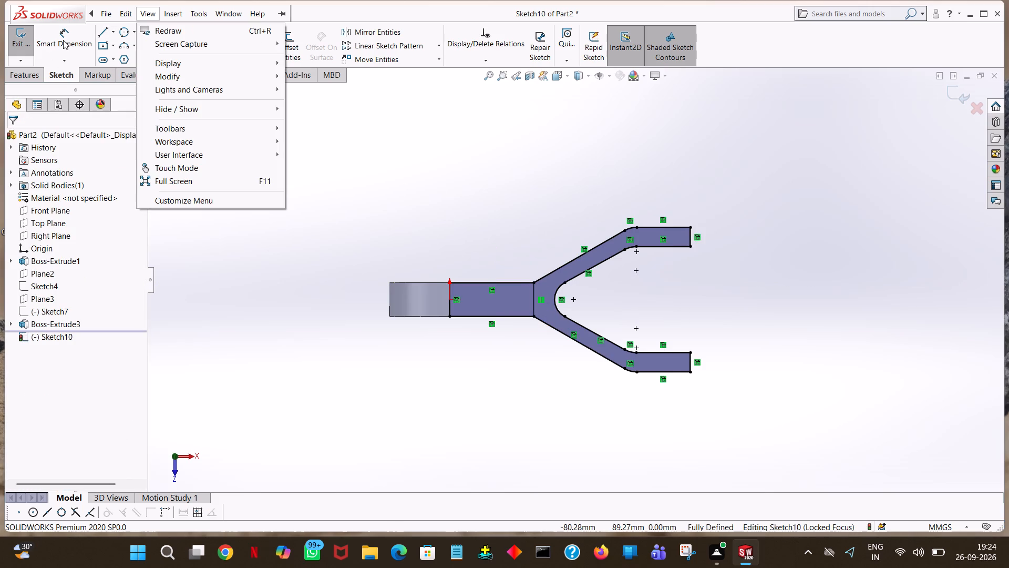
{"action": "left_click", "coordinate": [435, 136]}
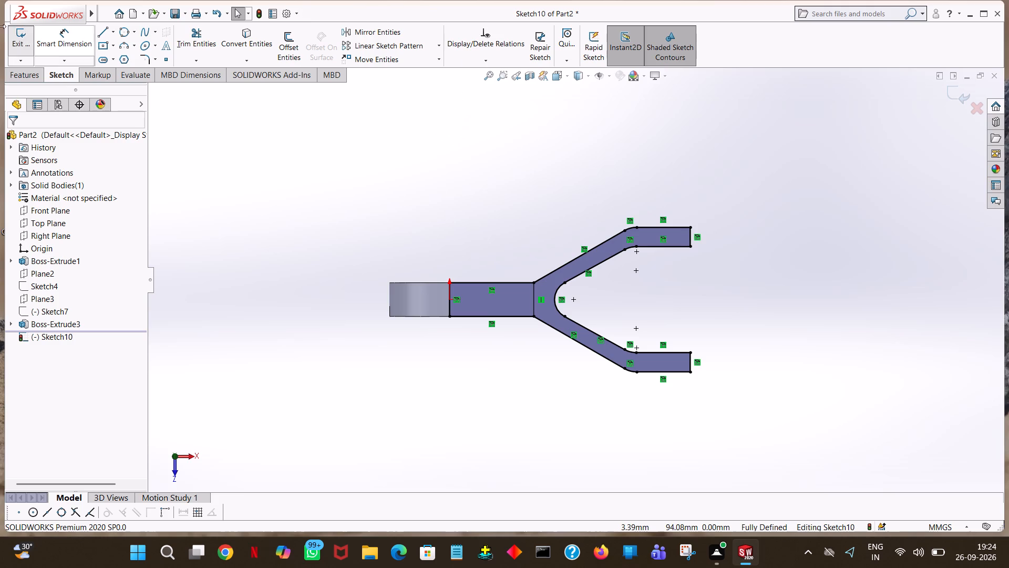
Trim away the three converted outline segments over the lever body, keeping only the fork region closed by the neck line.
{"action": "left_click", "coordinate": [212, 40]}
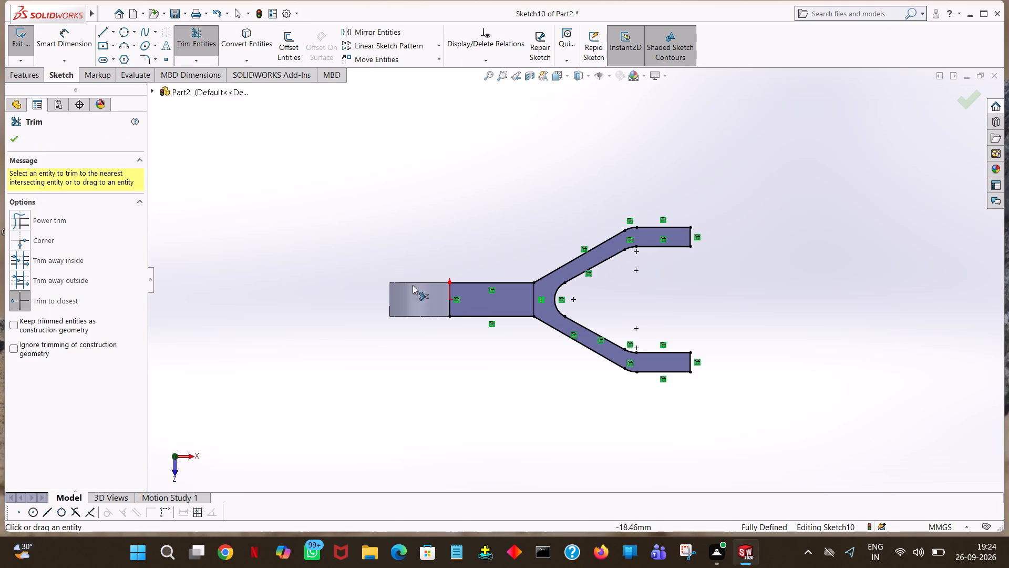
{"action": "left_click", "coordinate": [448, 305]}
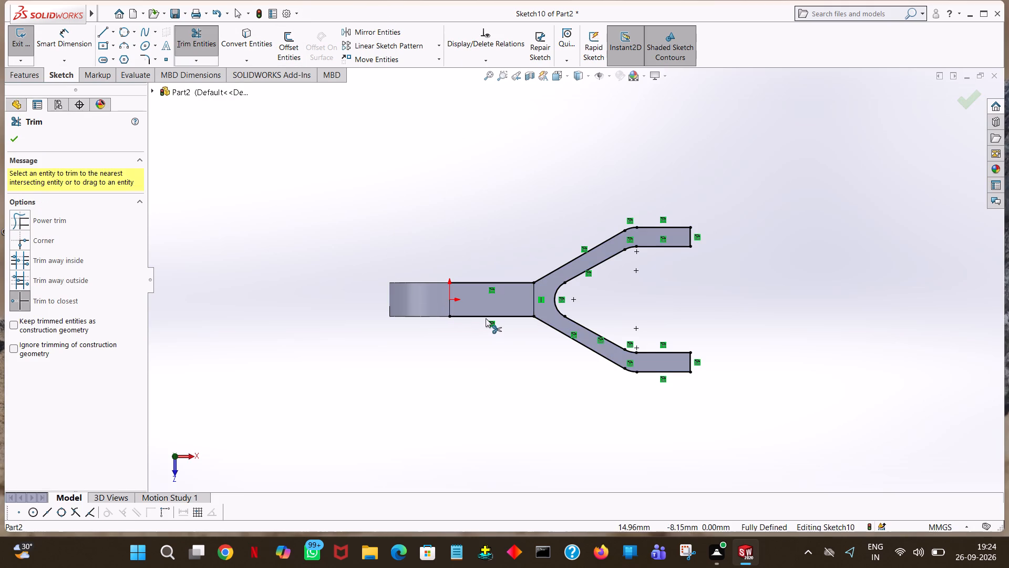
{"action": "left_click", "coordinate": [486, 317]}
{"action": "left_click", "coordinate": [492, 282]}
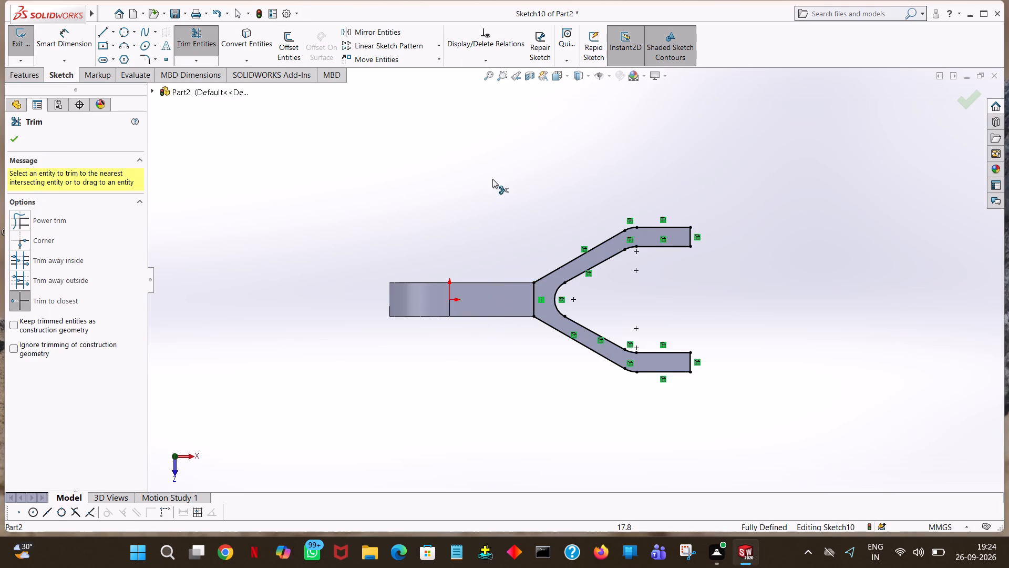
{"action": "left_click", "coordinate": [492, 179]}
{"action": "middle_click_drag", "start_coordinate": [508, 170], "coordinate": [506, 71]}
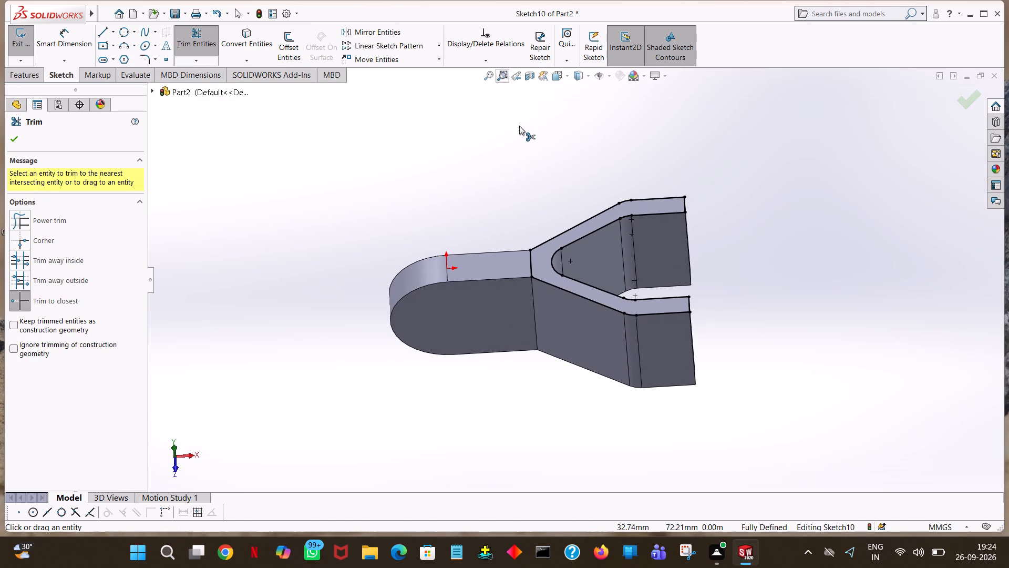
{"action": "left_click", "coordinate": [16, 142]}
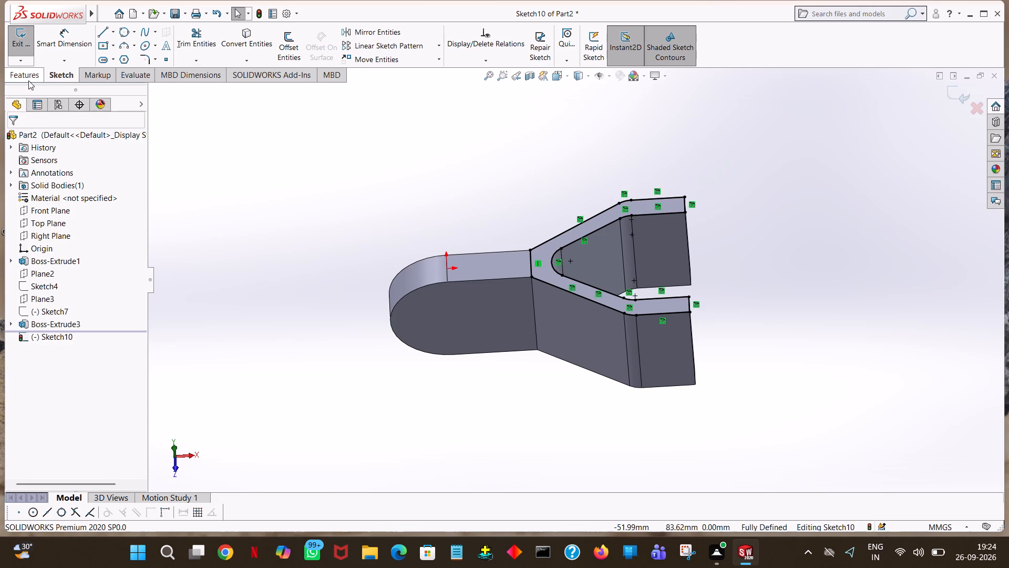
Extrude the trimmed fork profile on the top face 5 mm blind, merged with the body.
{"action": "left_click", "coordinate": [28, 80]}
{"action": "left_click", "coordinate": [10, 52]}
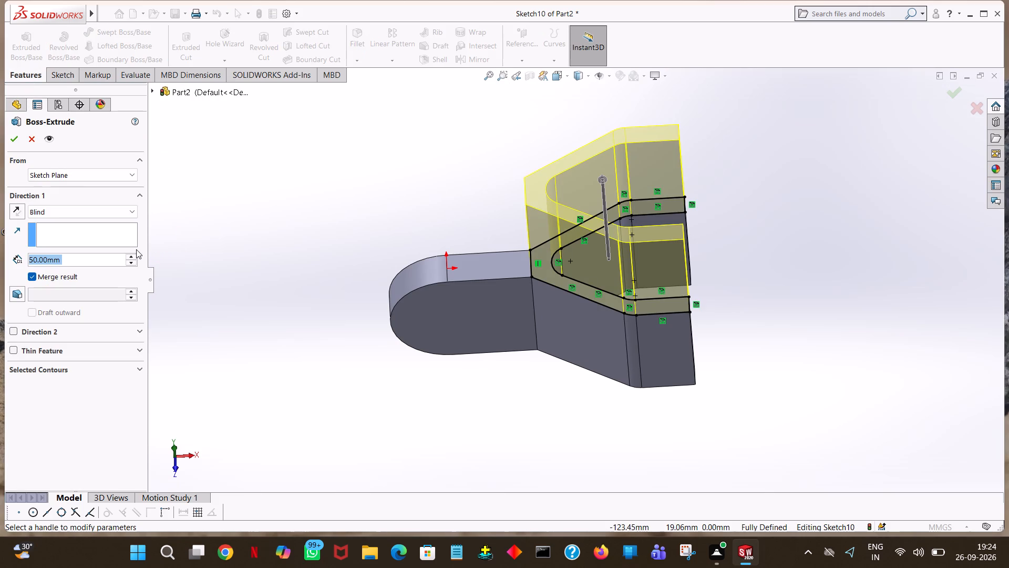
{"action": "key", "text": "5"}
{"action": "left_click", "coordinate": [298, 198]}
{"action": "middle_click_drag", "start_coordinate": [302, 196], "coordinate": [330, 111]}
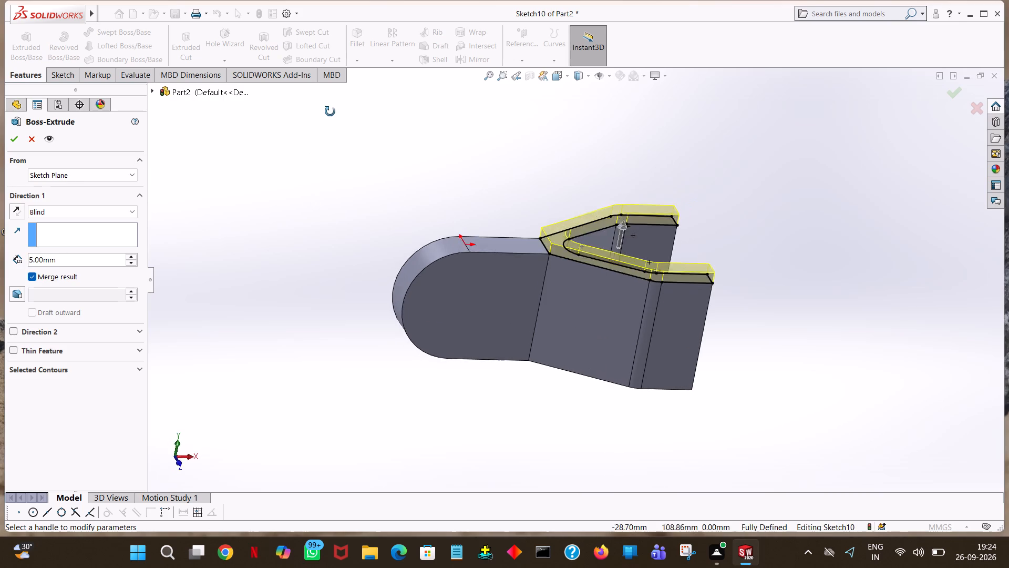
{"action": "middle_click_drag", "start_coordinate": [330, 111], "coordinate": [336, 124]}
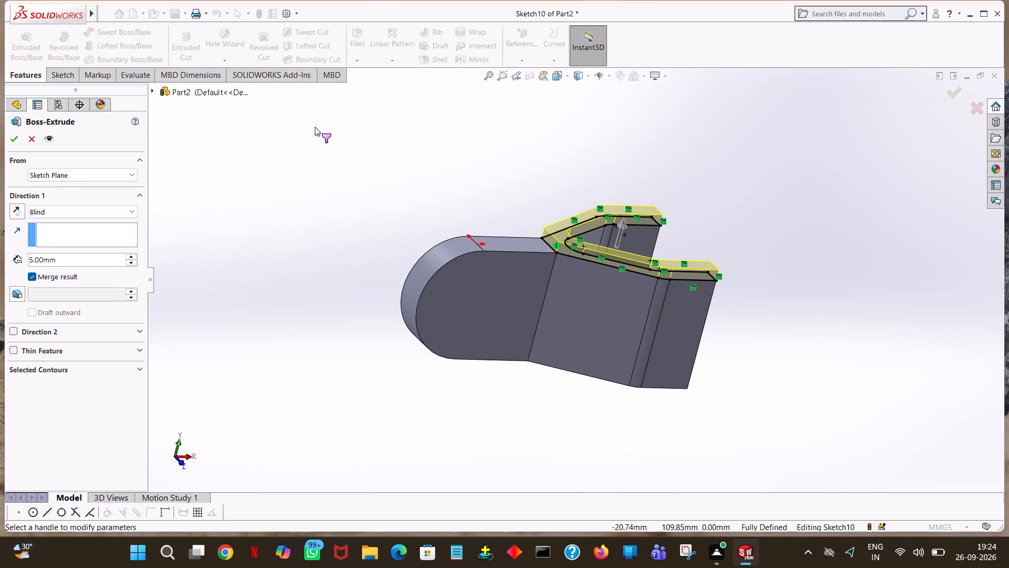
{"action": "left_click", "coordinate": [17, 142]}
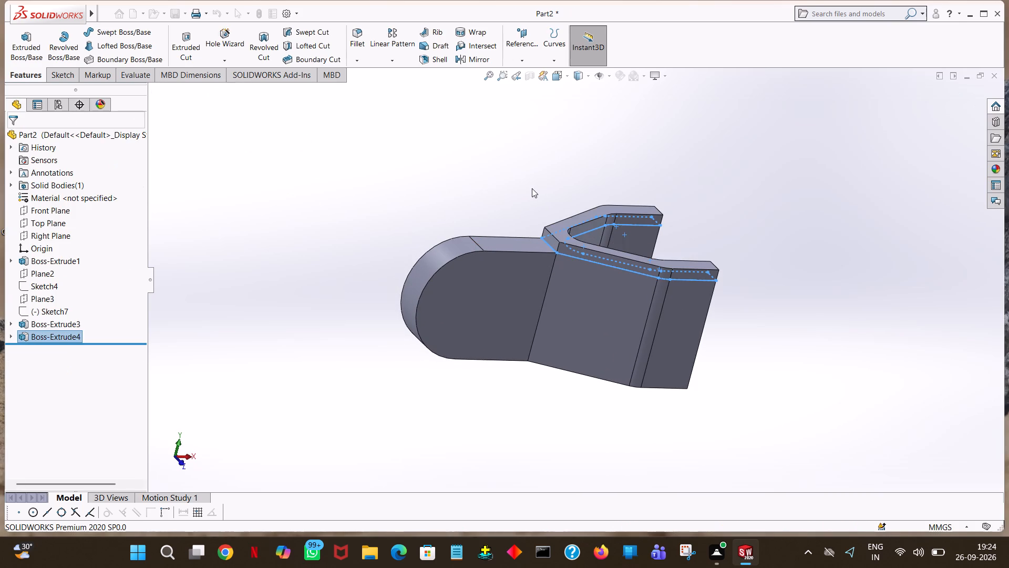
{"action": "left_click", "coordinate": [532, 188]}
Start a boss-extrude sketch on the Y-shaped underside face and convert the face outline into sketch entities.
{"action": "middle_click_drag", "start_coordinate": [800, 371], "coordinate": [778, 183]}
{"action": "middle_click_drag", "start_coordinate": [778, 420], "coordinate": [799, 190]}
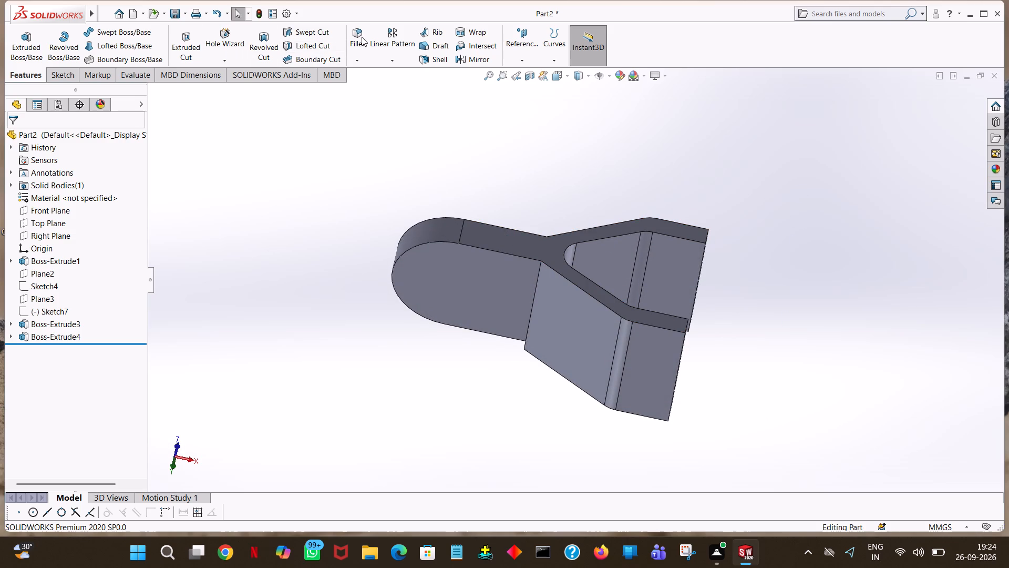
{"action": "left_click", "coordinate": [29, 57]}
{"action": "left_click", "coordinate": [570, 239]}
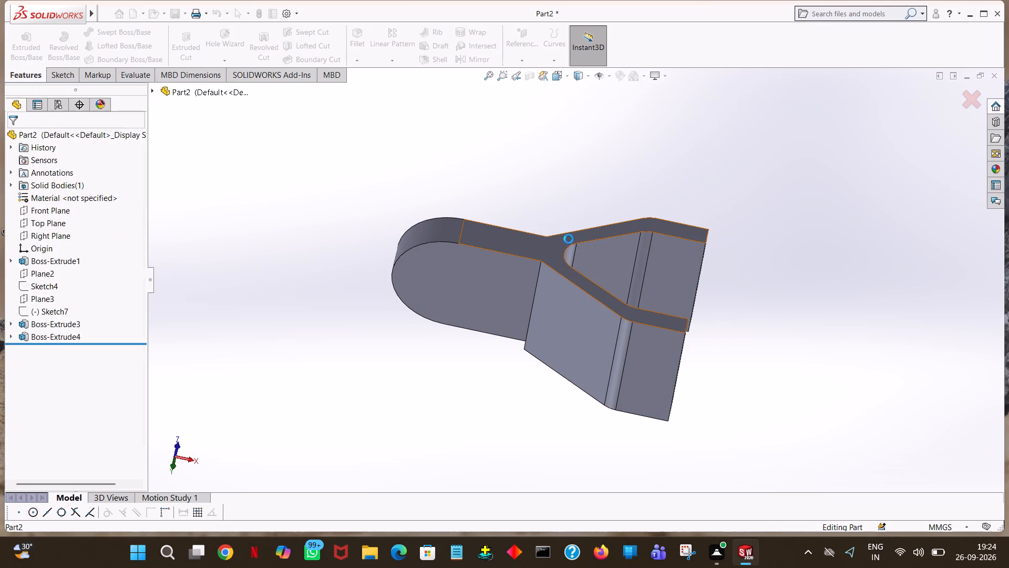
{"action": "middle_click_drag", "start_coordinate": [617, 176], "coordinate": [615, 237]}
{"action": "left_click", "coordinate": [256, 40]}
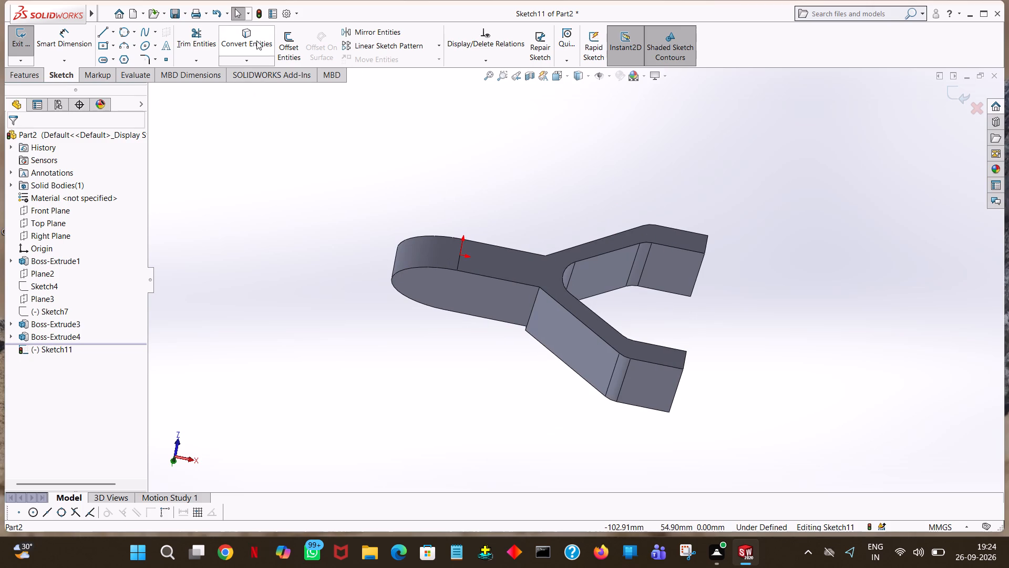
{"action": "left_click", "coordinate": [672, 237]}
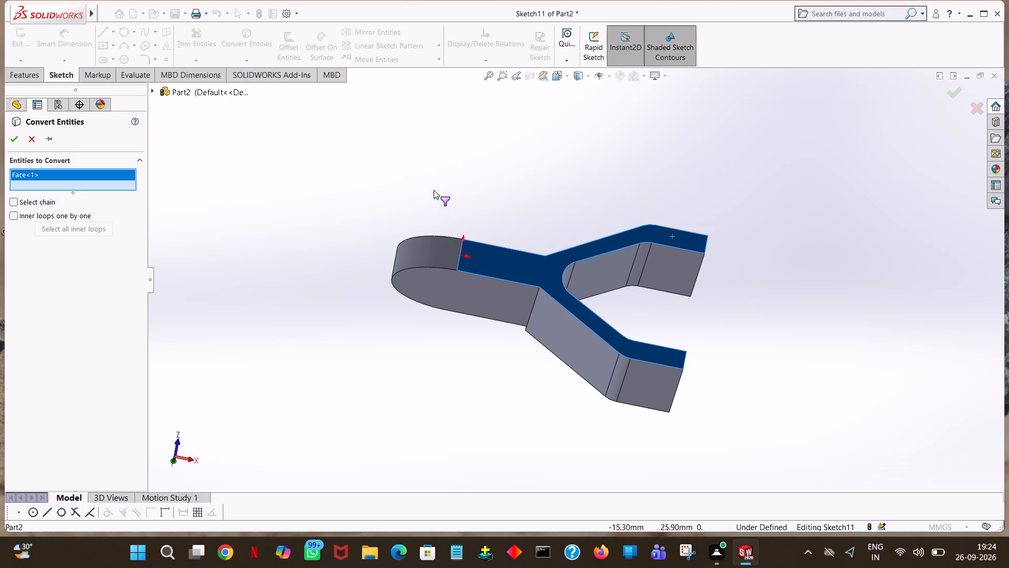
{"action": "left_click", "coordinate": [9, 136]}
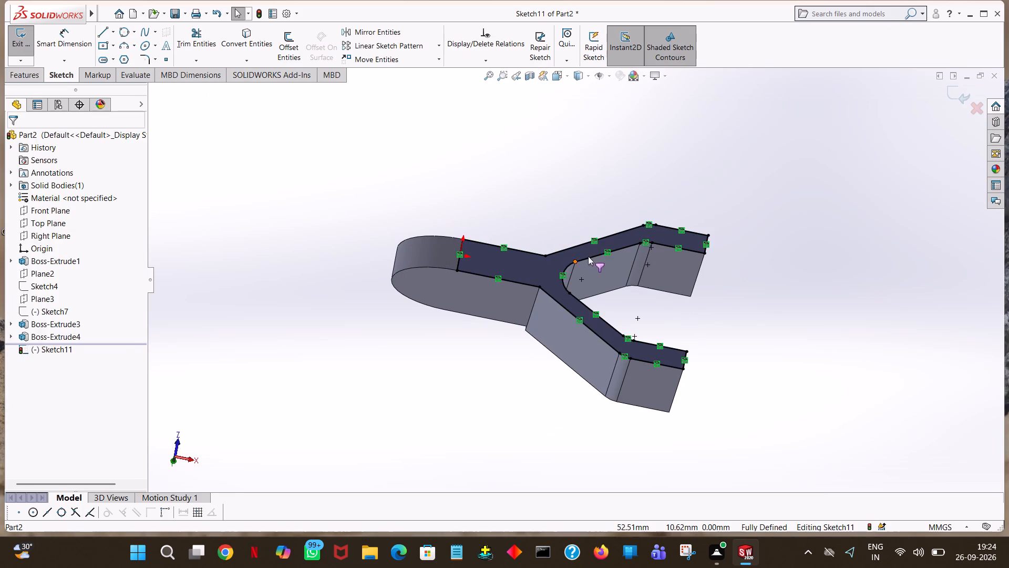
Sketch a 14 mm vertical line across the neck of the underside outline, joining the corners where the fork arms meet the lever body.
{"action": "left_click", "coordinate": [100, 29]}
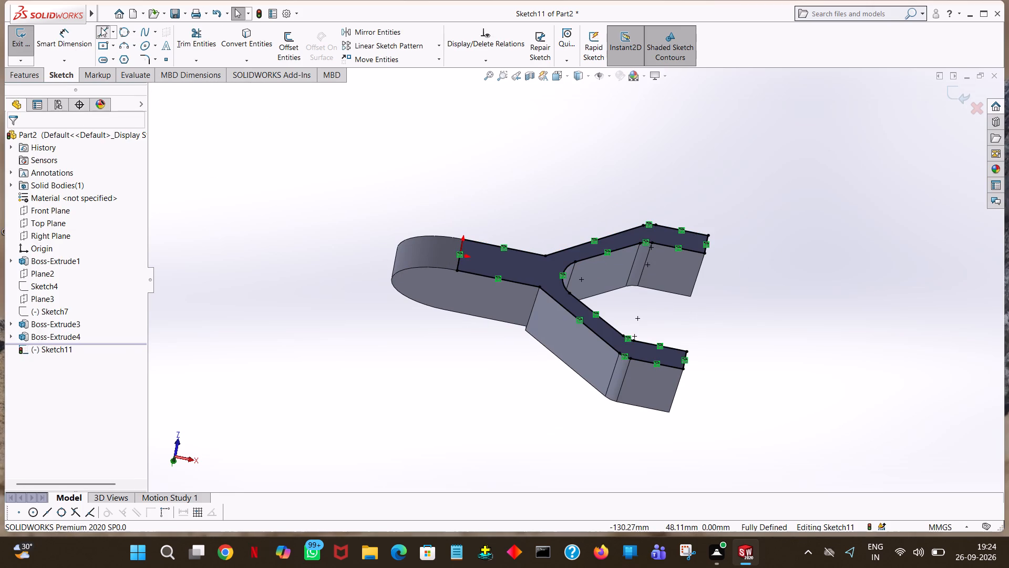
{"action": "left_click", "coordinate": [540, 287]}
{"action": "left_click", "coordinate": [544, 253]}
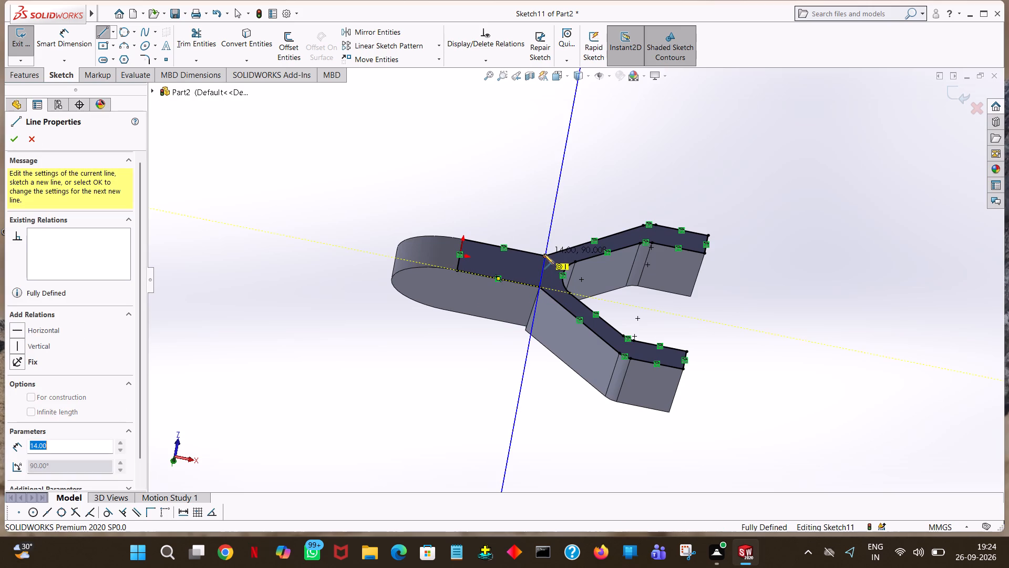
{"action": "right_click", "coordinate": [544, 254]}
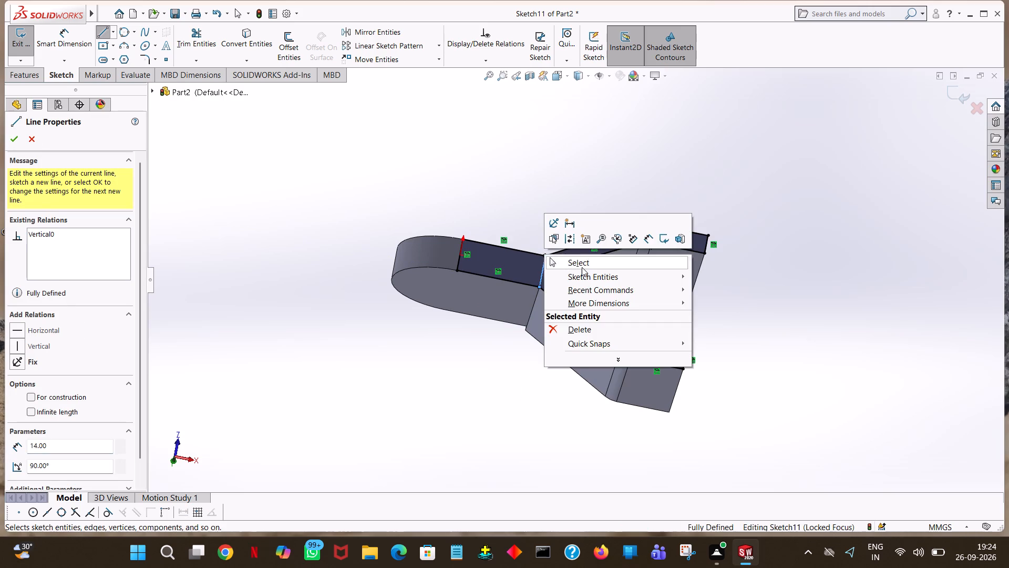
{"action": "left_click", "coordinate": [582, 267]}
Trim the three outline segments over the lever body from the underside sketch, leaving the closed fork profile.
{"action": "left_click", "coordinate": [198, 41]}
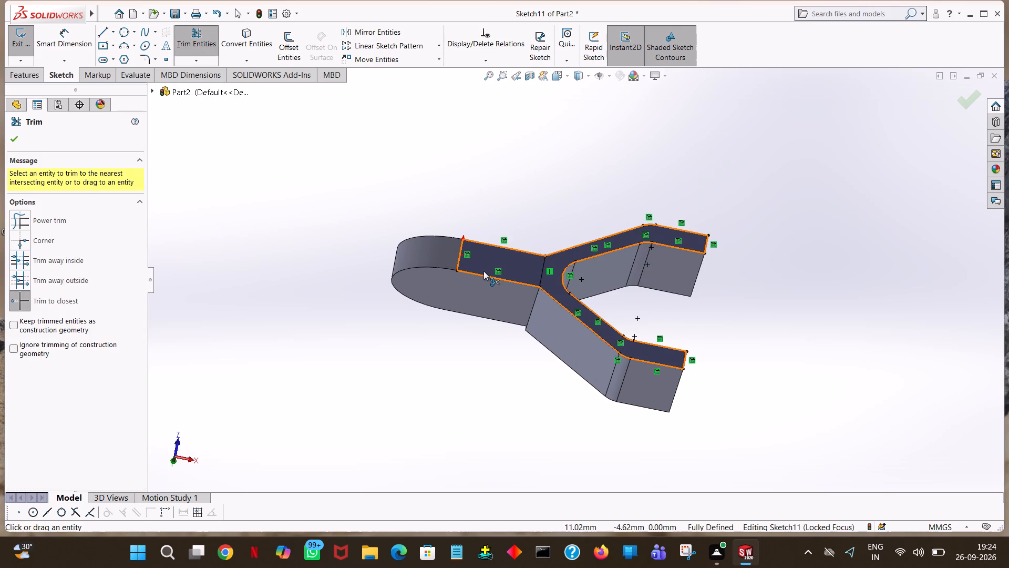
{"action": "left_click", "coordinate": [482, 274]}
{"action": "left_click", "coordinate": [496, 247]}
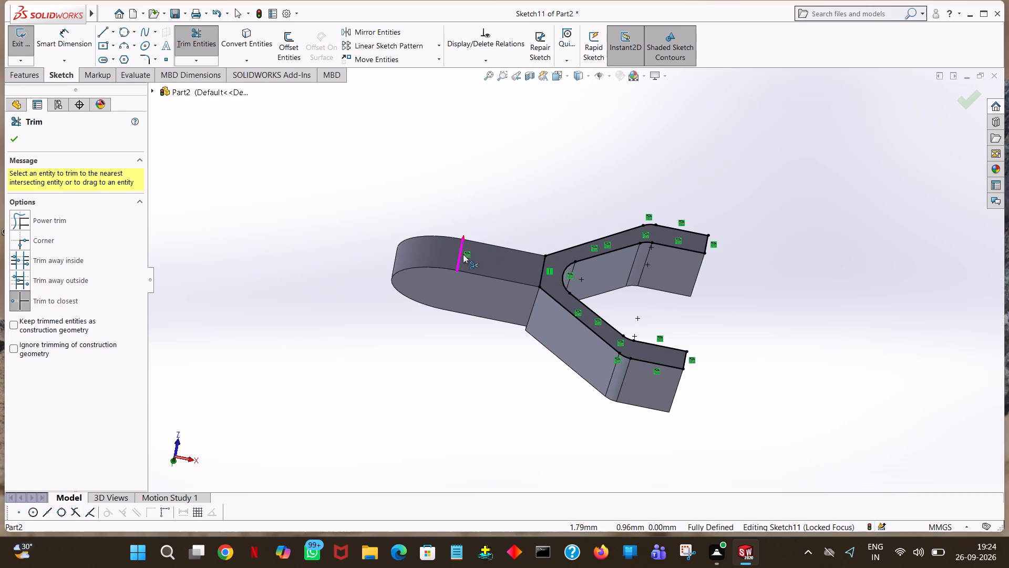
{"action": "left_click", "coordinate": [460, 256]}
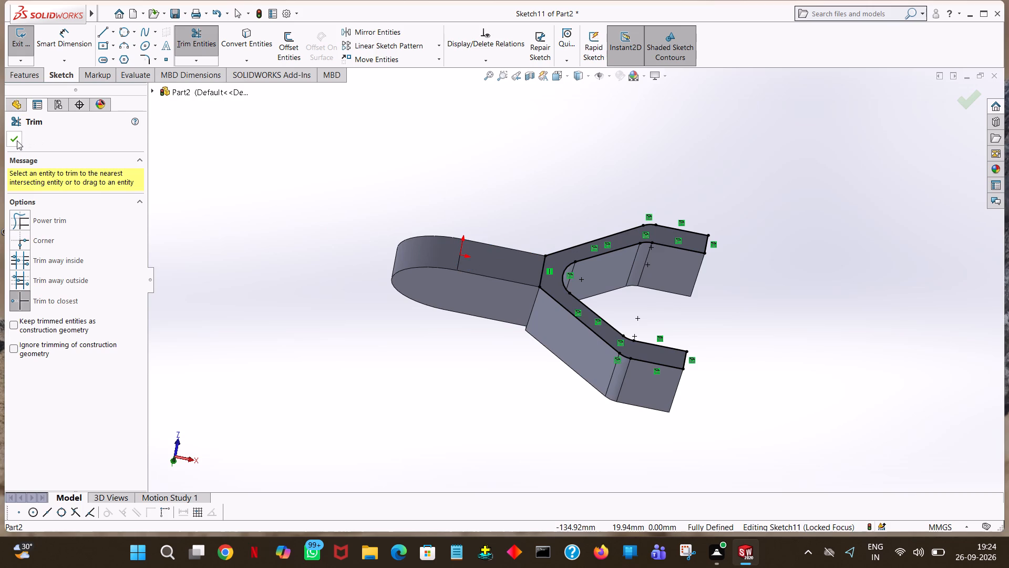
{"action": "left_click", "coordinate": [17, 140]}
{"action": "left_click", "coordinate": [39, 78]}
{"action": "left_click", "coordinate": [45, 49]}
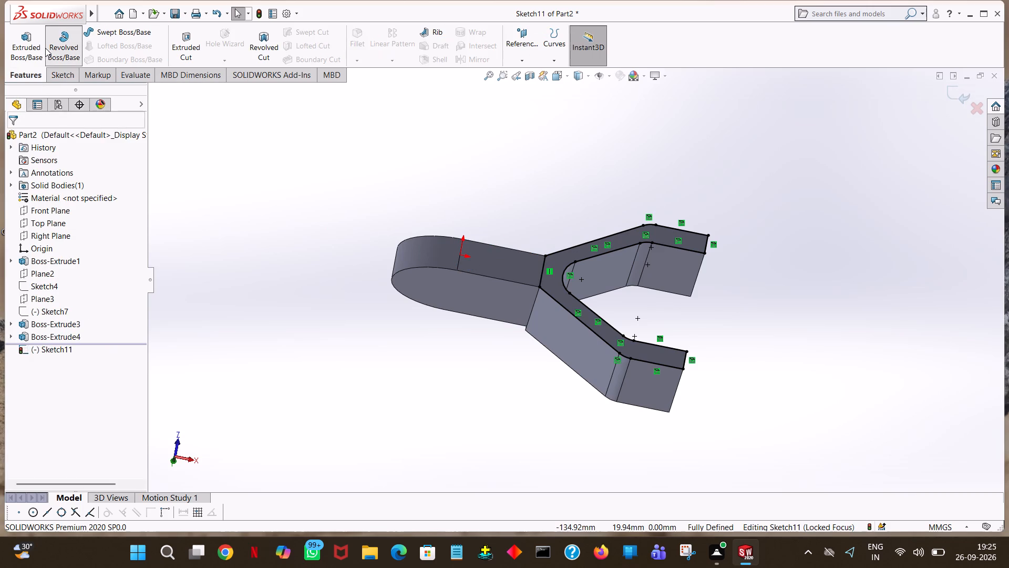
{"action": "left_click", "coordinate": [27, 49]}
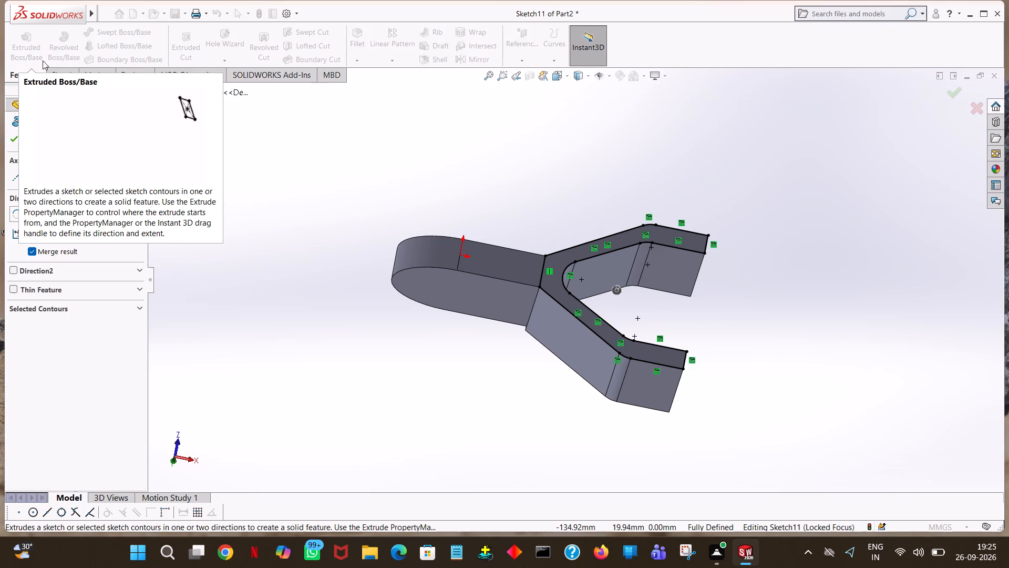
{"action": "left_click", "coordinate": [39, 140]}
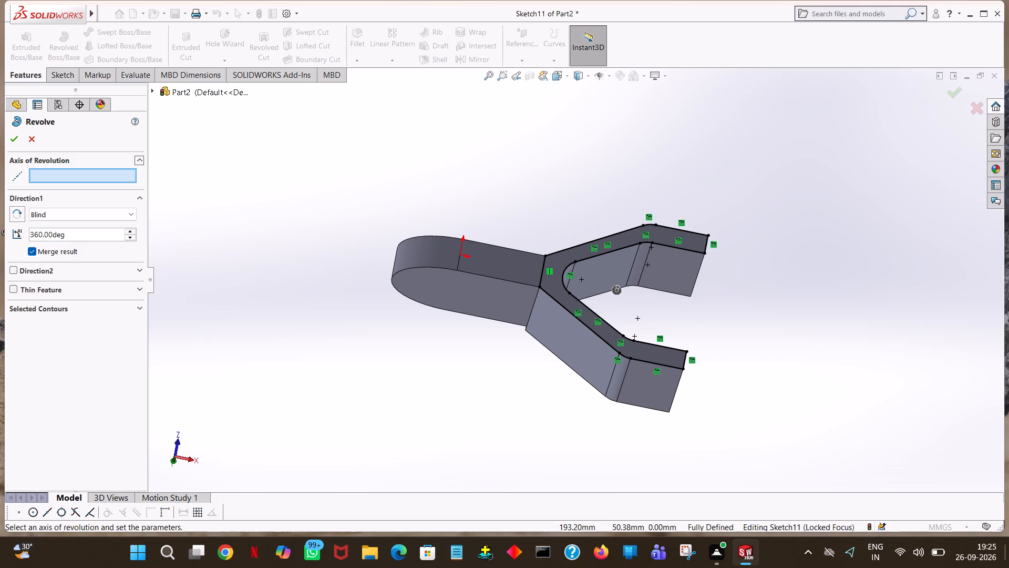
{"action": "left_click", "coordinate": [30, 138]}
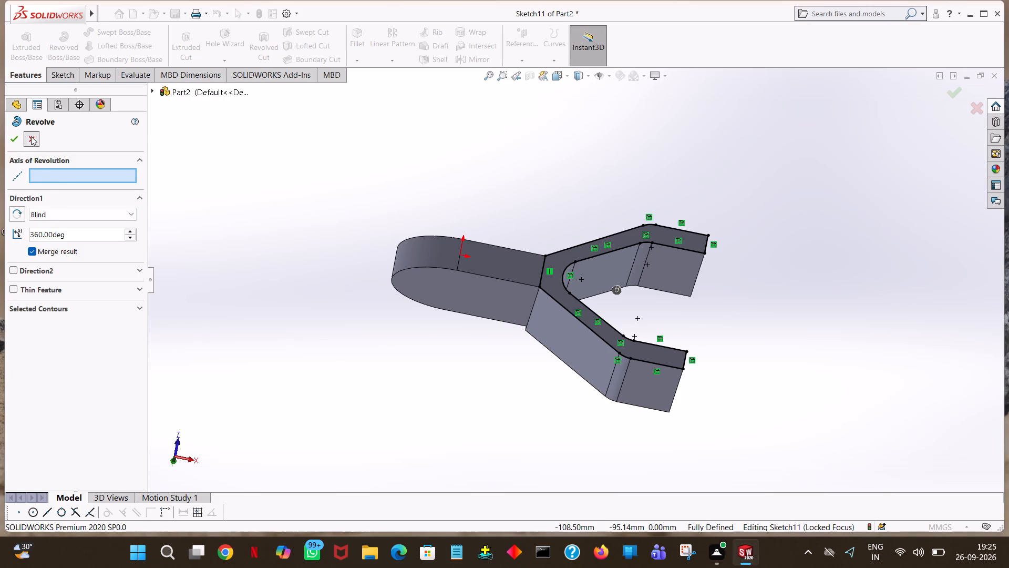
Extrude the underside fork profile 5 mm blind, merged with the body.
{"action": "left_click", "coordinate": [25, 54]}
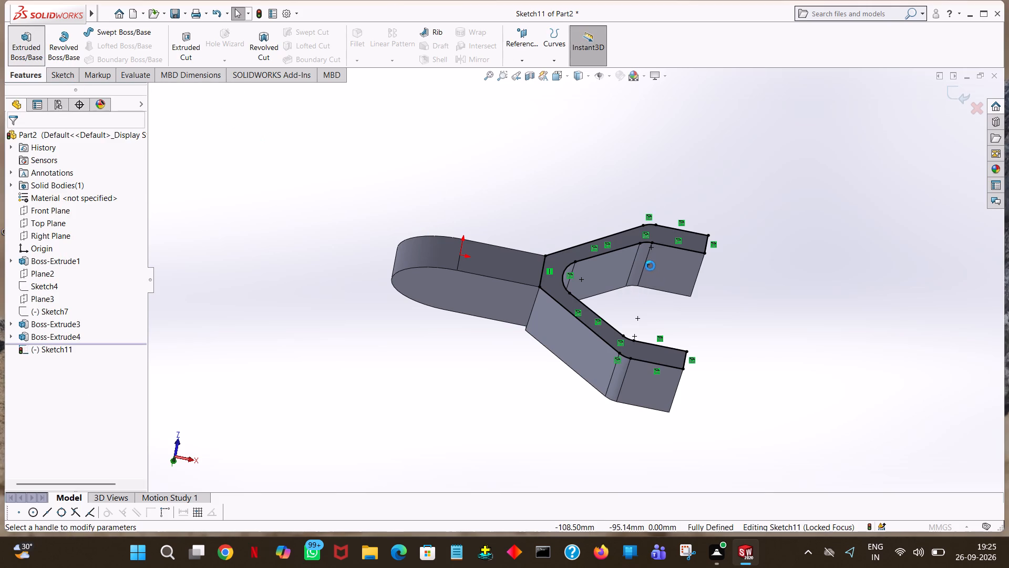
{"action": "left_click", "coordinate": [12, 134]}
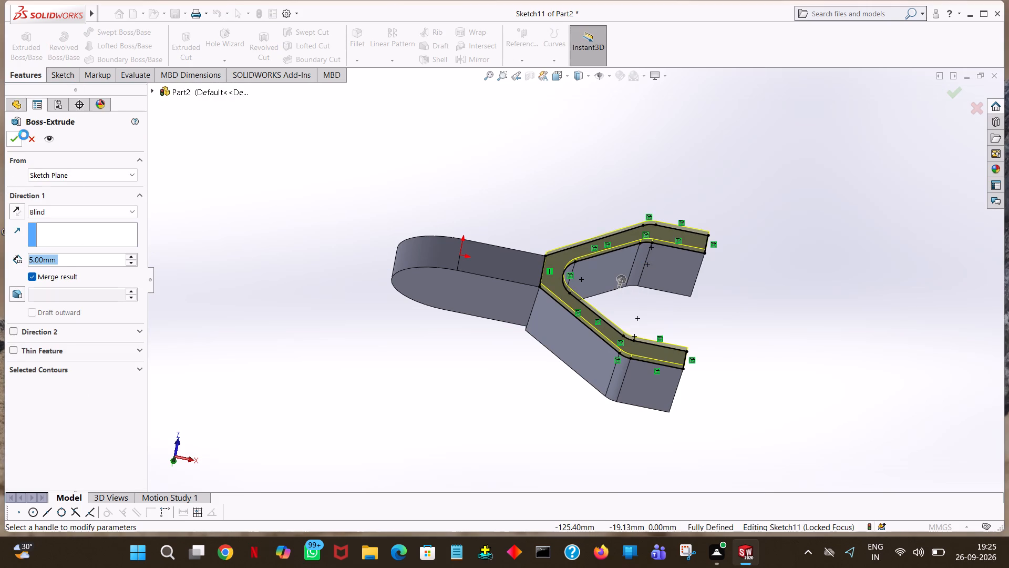
{"action": "left_click", "coordinate": [541, 186]}
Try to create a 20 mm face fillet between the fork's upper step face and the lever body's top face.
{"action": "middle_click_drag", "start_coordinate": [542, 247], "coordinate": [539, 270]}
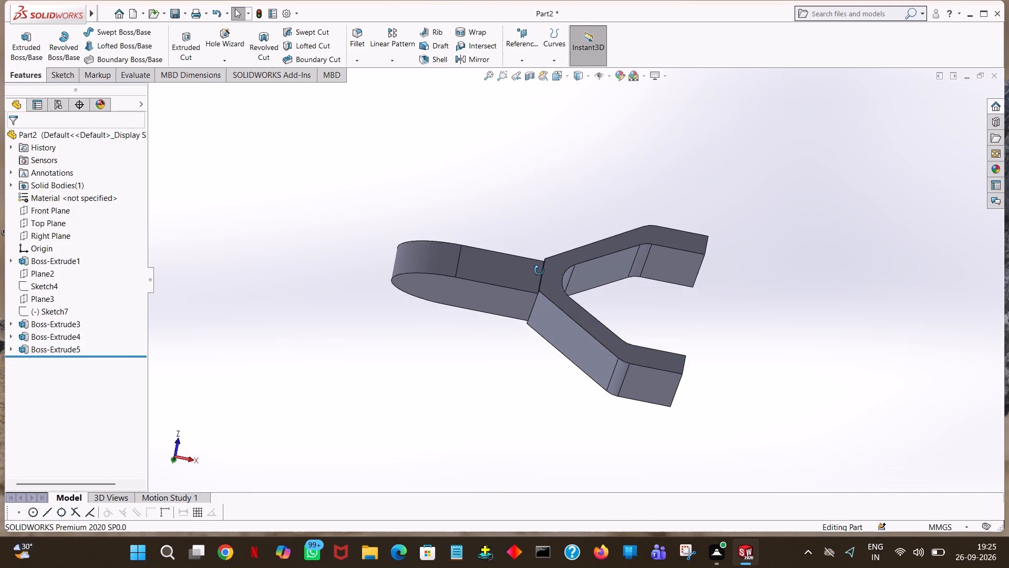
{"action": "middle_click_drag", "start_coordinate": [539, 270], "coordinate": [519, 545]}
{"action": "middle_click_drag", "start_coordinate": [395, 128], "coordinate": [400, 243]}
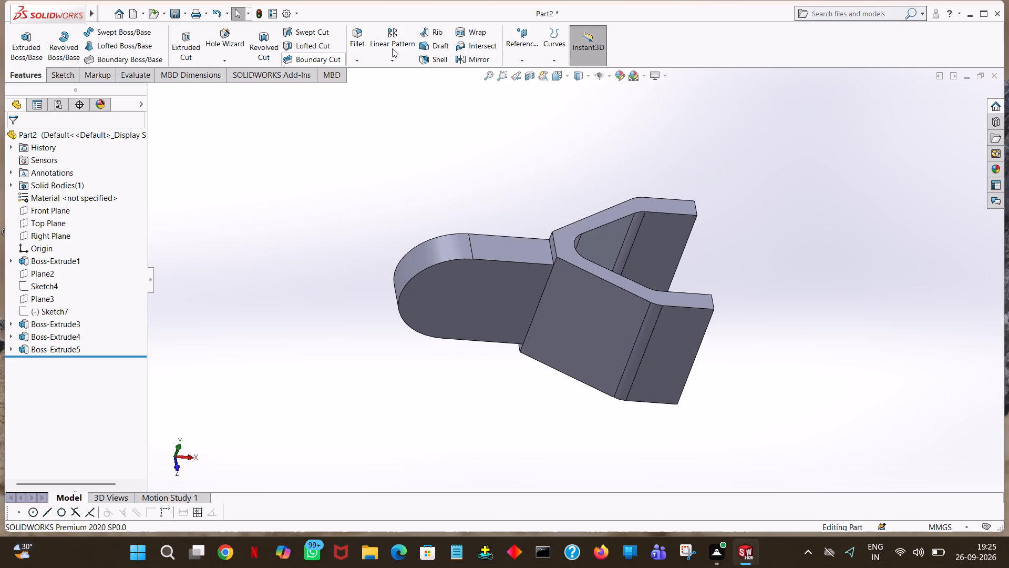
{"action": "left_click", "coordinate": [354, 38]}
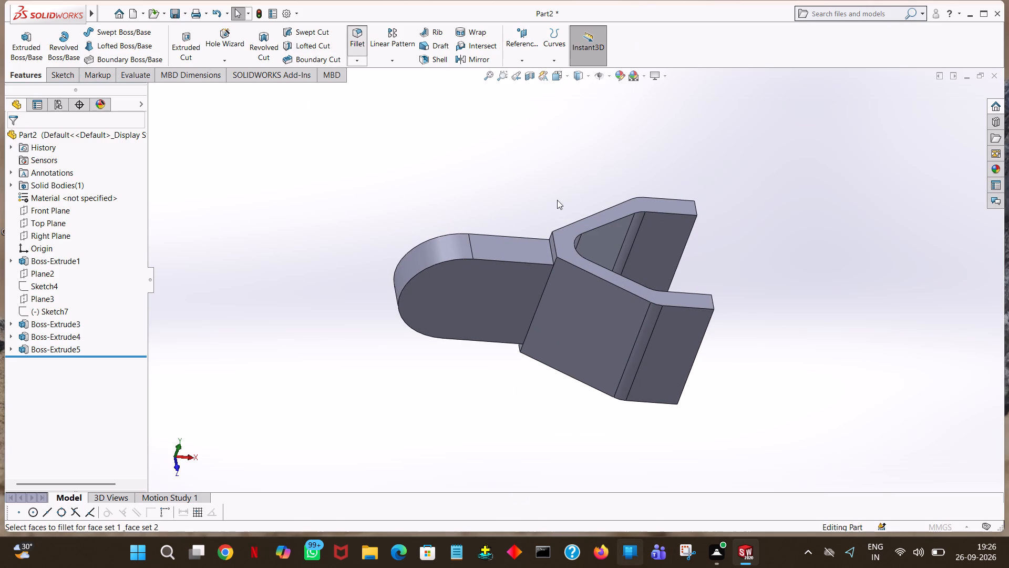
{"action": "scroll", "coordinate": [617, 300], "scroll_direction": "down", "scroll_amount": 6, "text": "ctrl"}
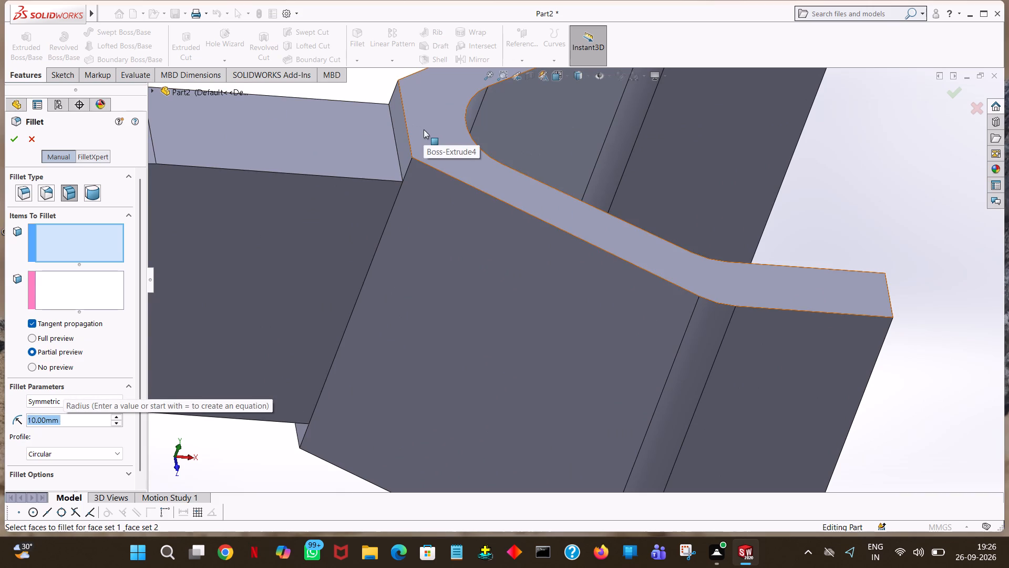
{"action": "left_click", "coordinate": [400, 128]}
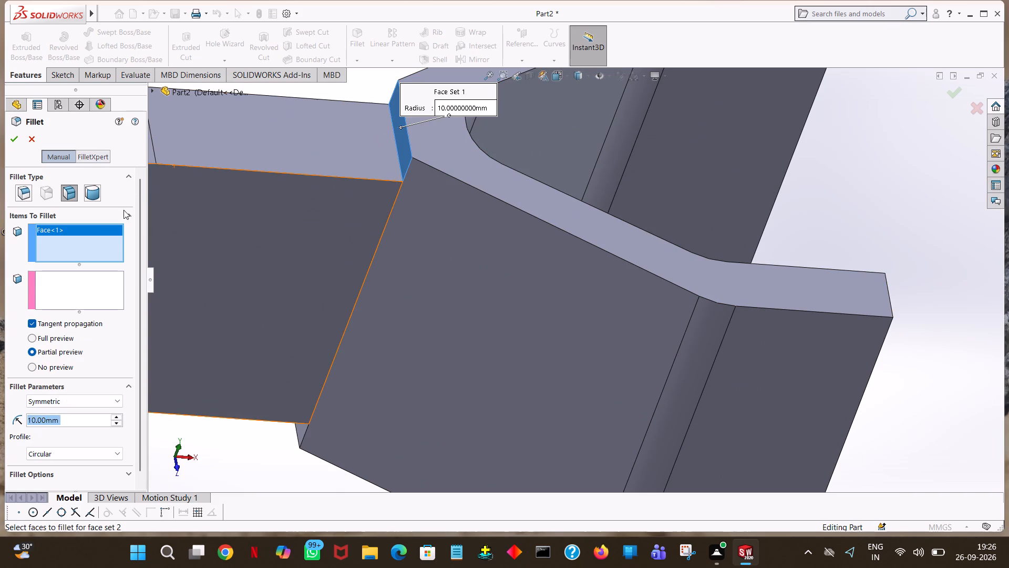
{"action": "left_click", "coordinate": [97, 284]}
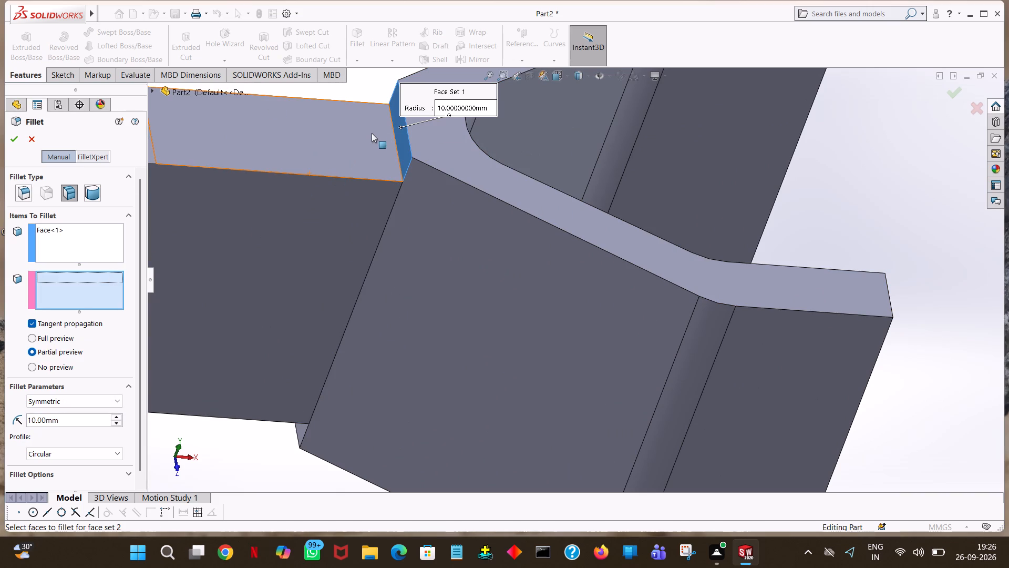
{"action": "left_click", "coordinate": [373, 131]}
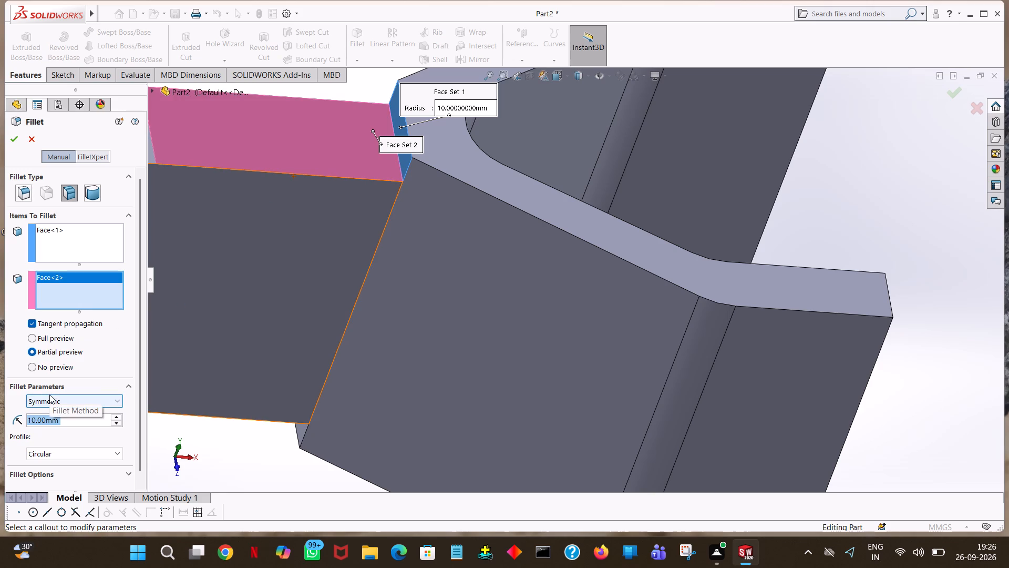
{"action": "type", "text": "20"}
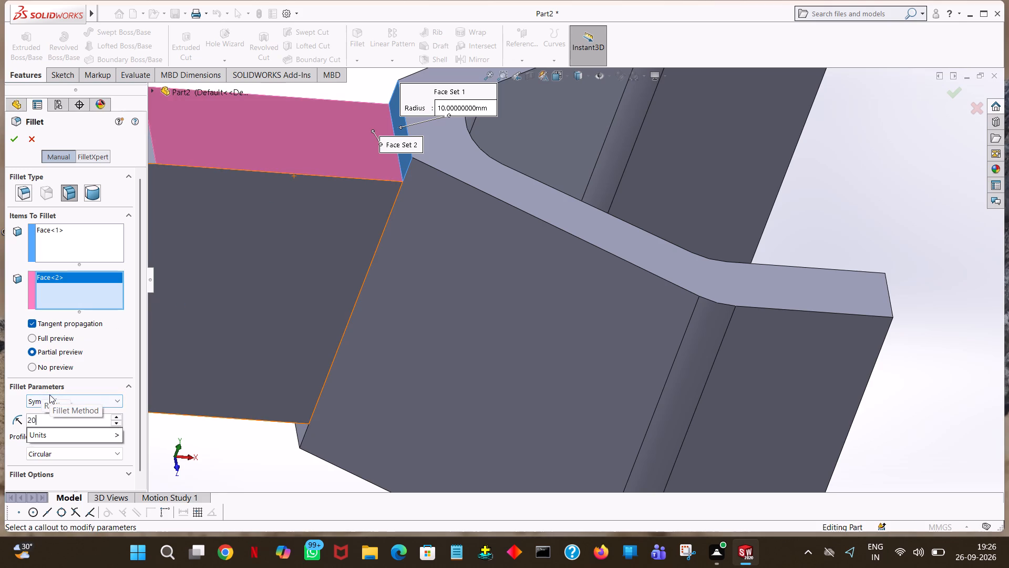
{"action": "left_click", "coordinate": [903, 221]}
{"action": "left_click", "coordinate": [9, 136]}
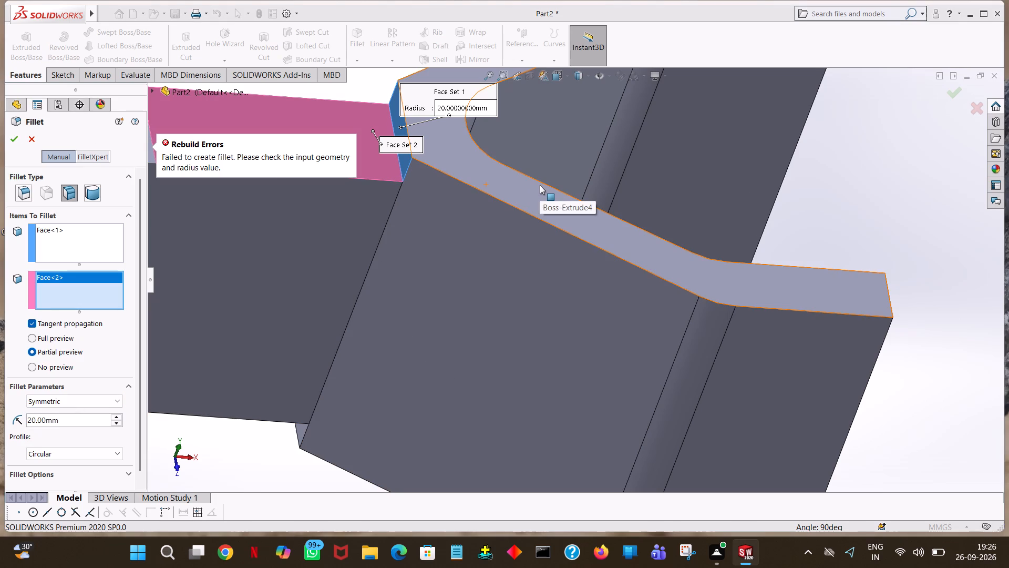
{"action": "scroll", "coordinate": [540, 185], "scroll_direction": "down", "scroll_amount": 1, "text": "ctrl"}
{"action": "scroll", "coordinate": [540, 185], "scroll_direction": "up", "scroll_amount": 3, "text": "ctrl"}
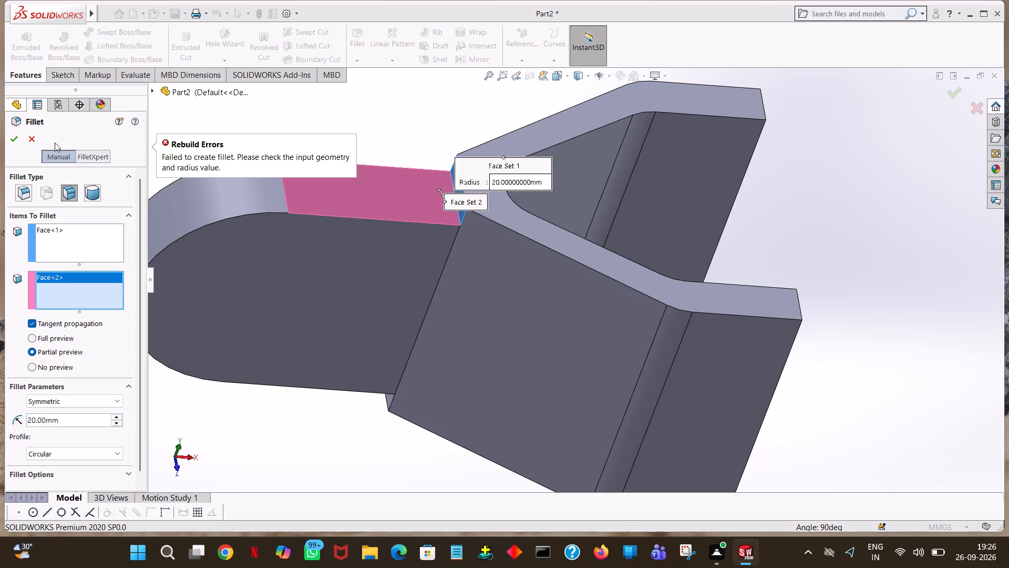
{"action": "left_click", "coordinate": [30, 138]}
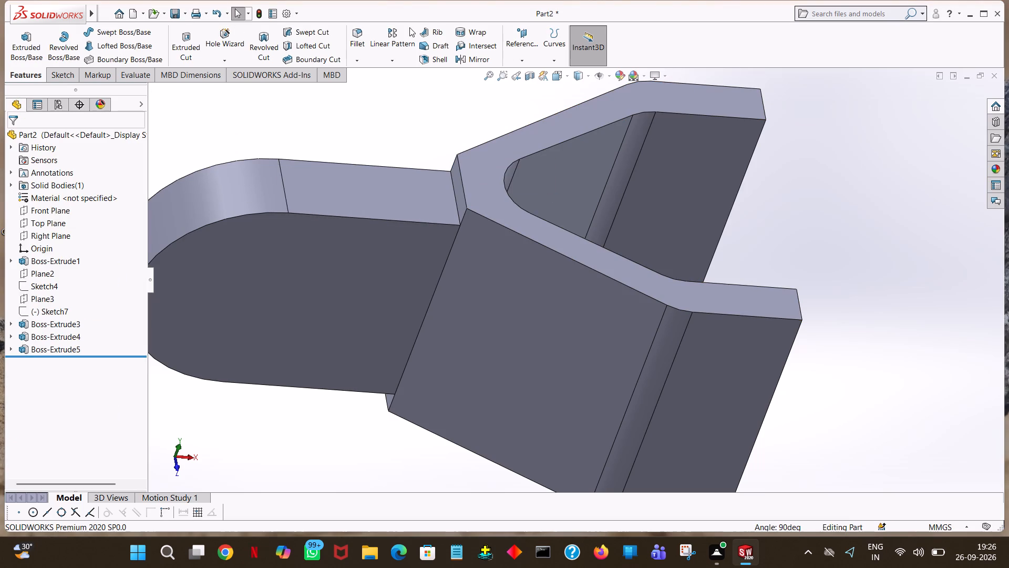
Add a 20 mm constant-size fillet to the inner edge of the fork's step on the top of the lever body.
{"action": "left_click", "coordinate": [354, 42]}
{"action": "middle_click_drag", "start_coordinate": [428, 111], "coordinate": [475, 124]}
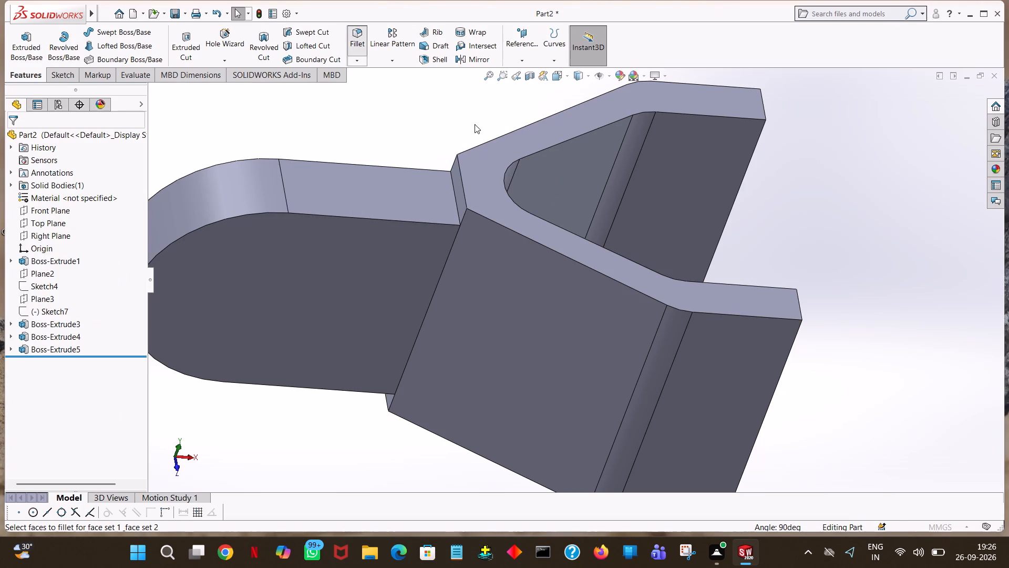
{"action": "middle_click_drag", "start_coordinate": [475, 124], "coordinate": [486, 134]}
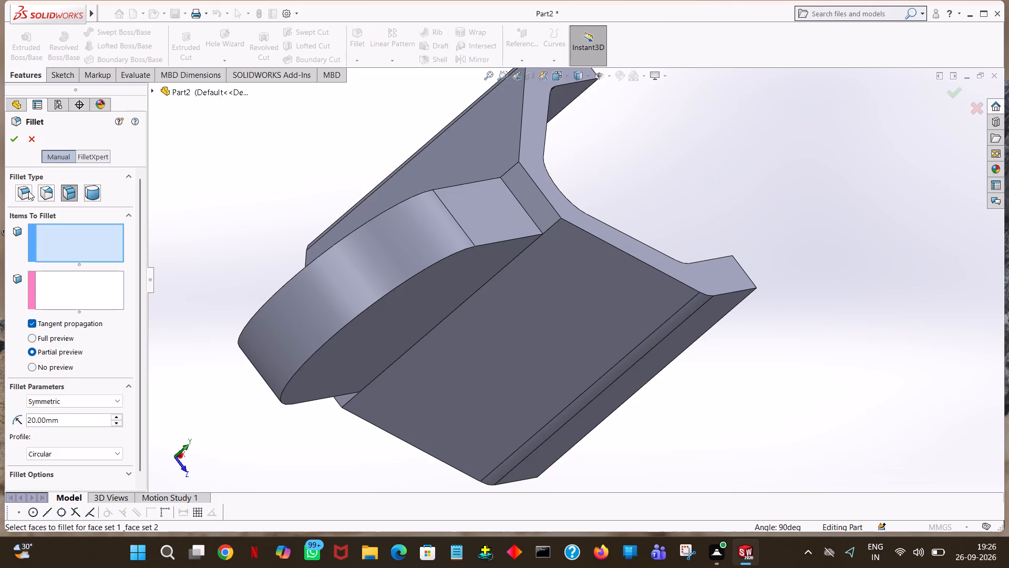
{"action": "left_click", "coordinate": [28, 191]}
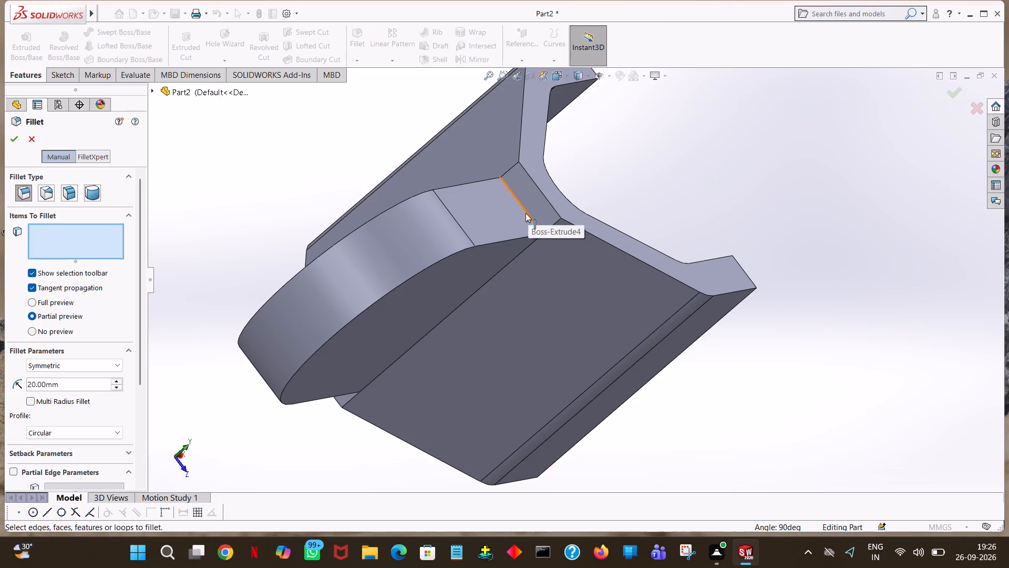
{"action": "left_click", "coordinate": [526, 214]}
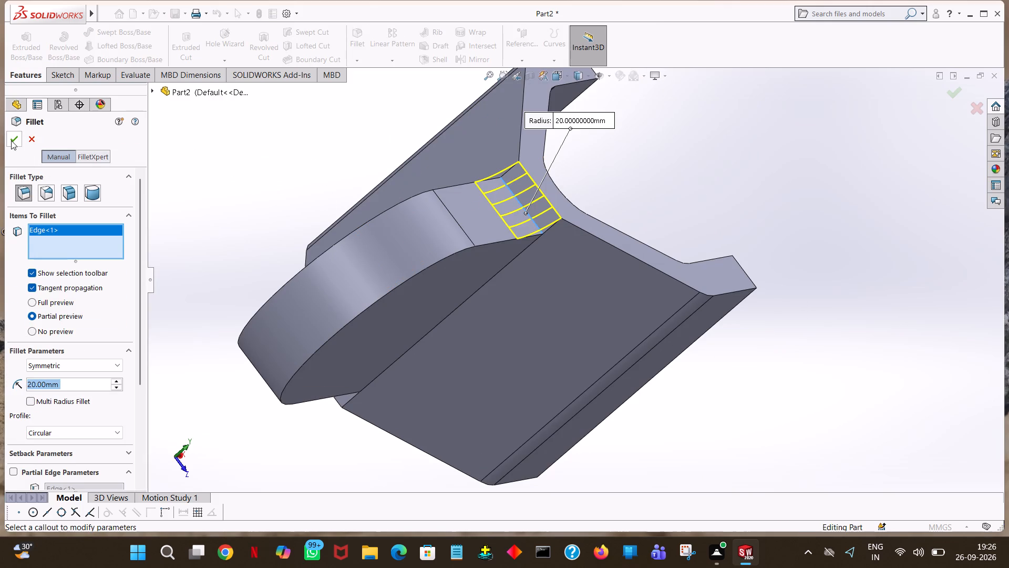
{"action": "left_click", "coordinate": [11, 140]}
Add a 20 mm constant-size fillet to the inner edge of the fork's step on the underside of the lever body.
{"action": "middle_click_drag", "start_coordinate": [702, 219], "coordinate": [608, 179]}
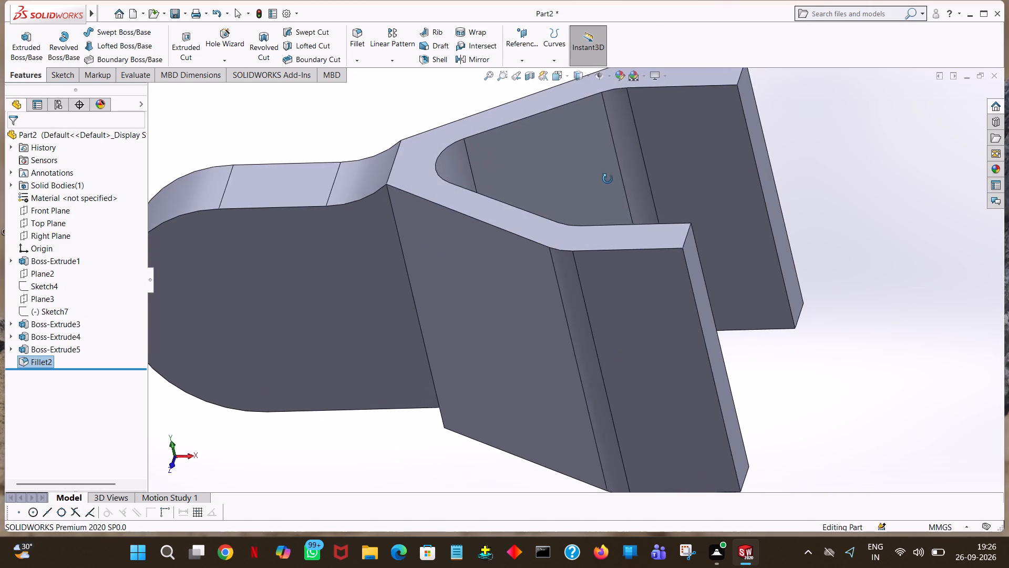
{"action": "middle_click_drag", "start_coordinate": [608, 179], "coordinate": [631, 124]}
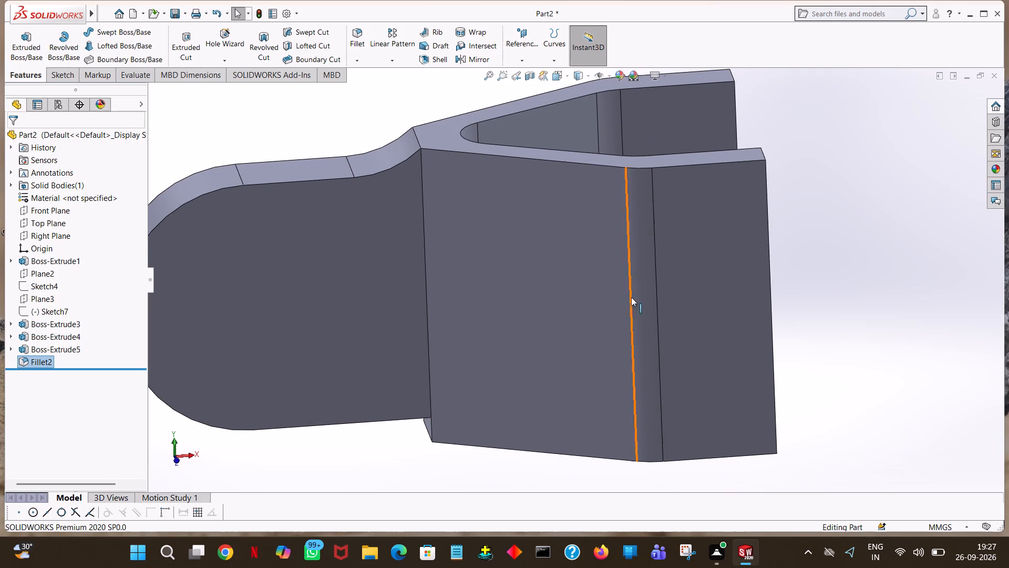
{"action": "middle_click_drag", "start_coordinate": [531, 368], "coordinate": [573, 176]}
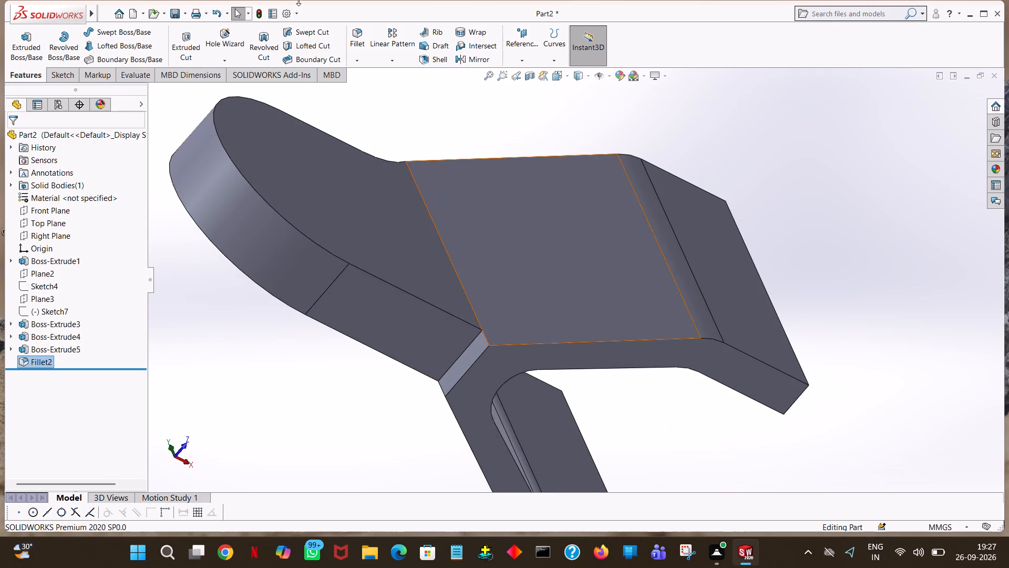
{"action": "left_click", "coordinate": [356, 33]}
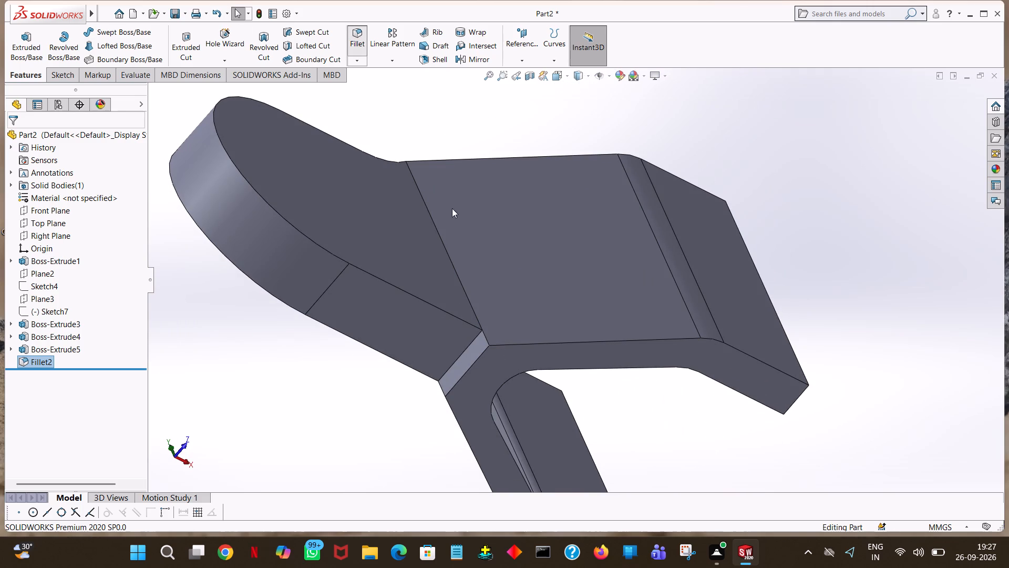
{"action": "left_click", "coordinate": [475, 339]}
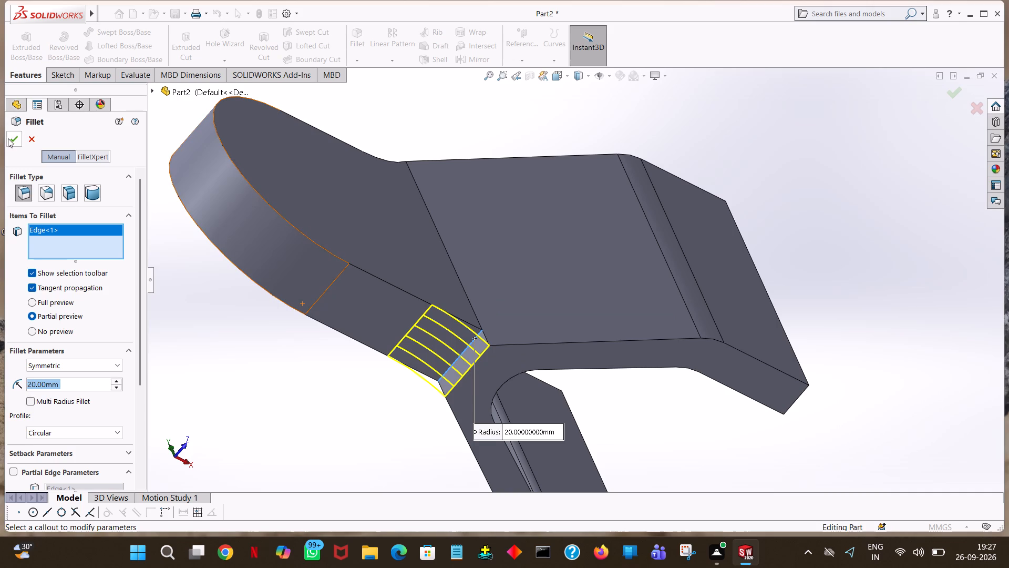
{"action": "left_click", "coordinate": [8, 139]}
{"action": "left_click", "coordinate": [757, 154]}
Fillet the vertical edge where the lever body's front side meets the outer face of the fork arm, radius 20 mm.
{"action": "middle_click_drag", "start_coordinate": [753, 170], "coordinate": [730, 227]}
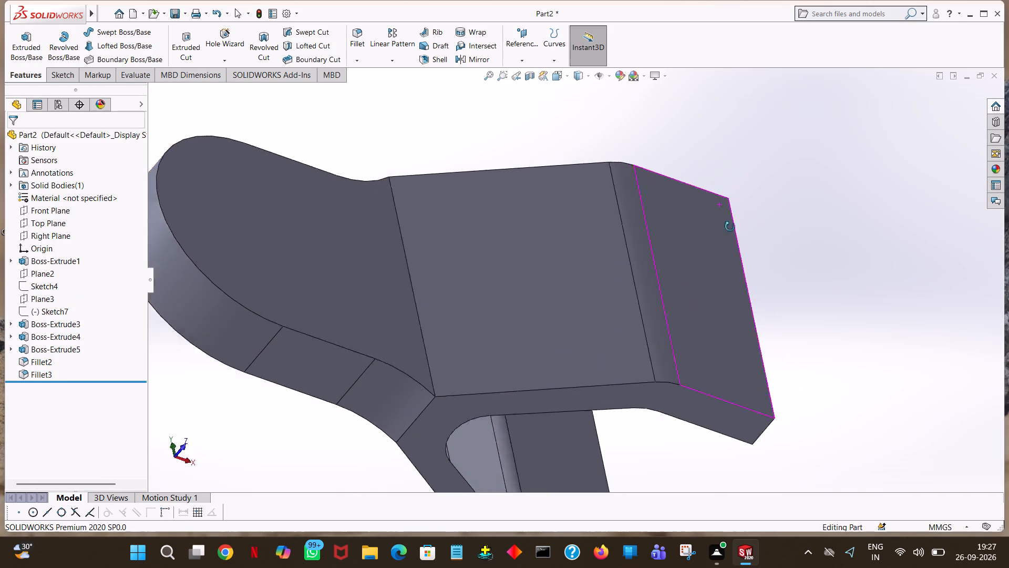
{"action": "middle_click_drag", "start_coordinate": [730, 227], "coordinate": [698, 400]}
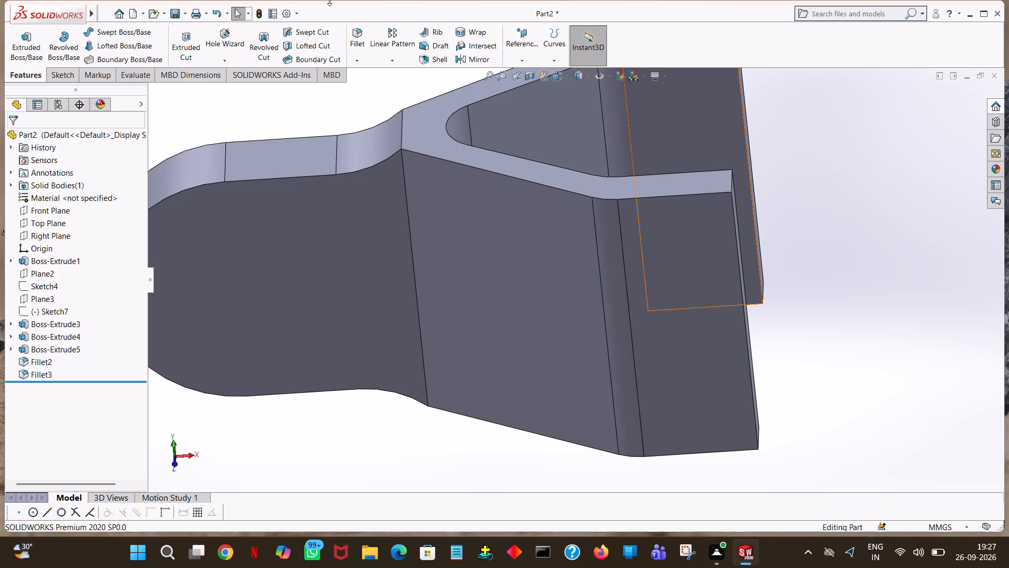
{"action": "left_click", "coordinate": [353, 42]}
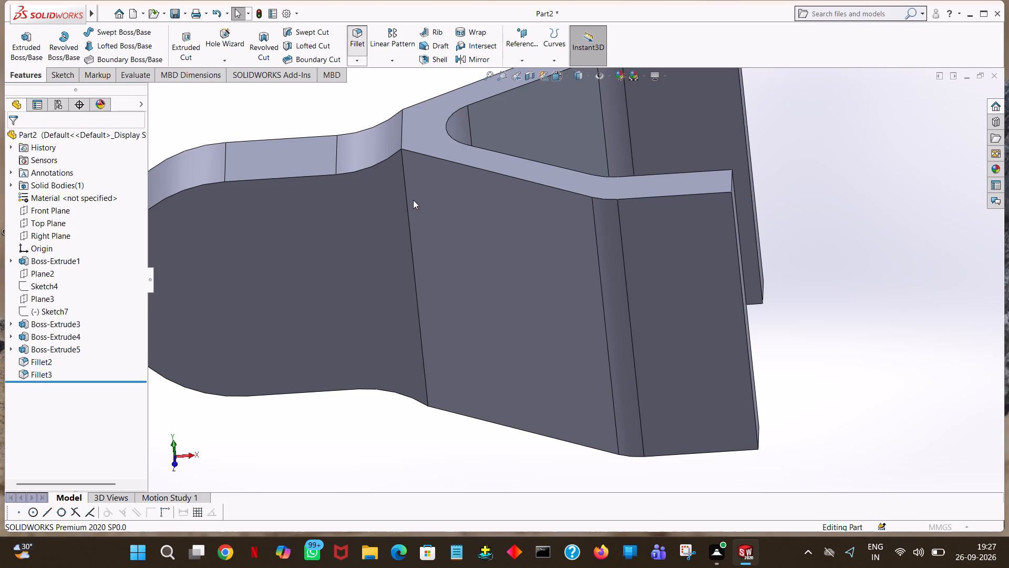
{"action": "left_click", "coordinate": [406, 198]}
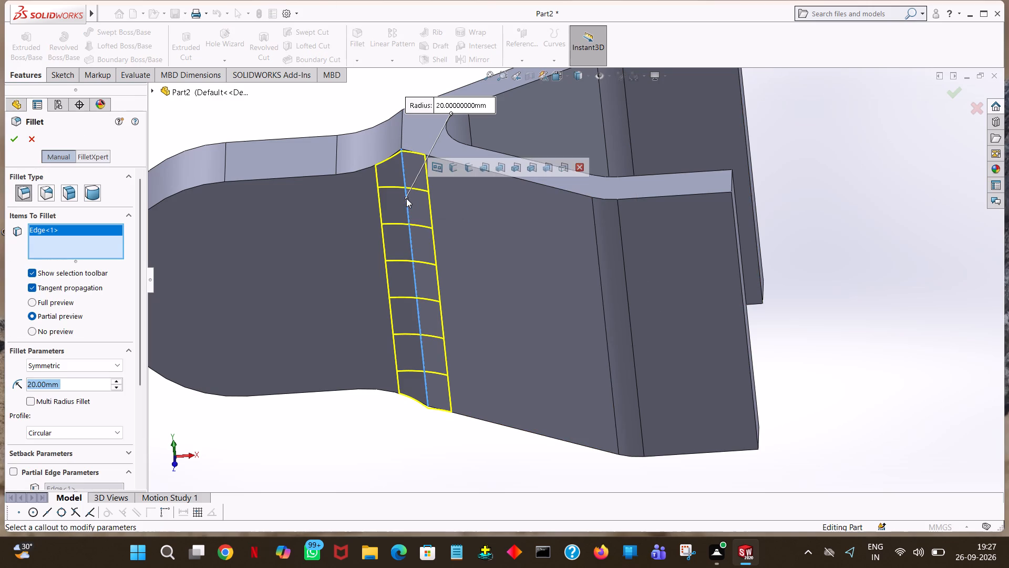
{"action": "left_click", "coordinate": [13, 138]}
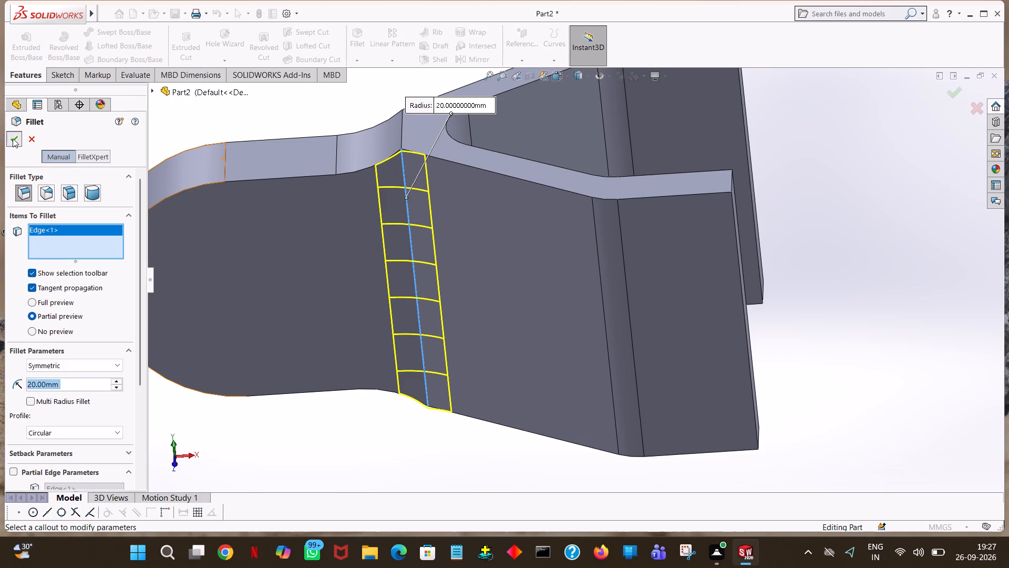
{"action": "left_click", "coordinate": [345, 110]}
Fillet the matching vertical edge where the lever body's rear side meets the other fork arm, radius 20 mm.
{"action": "middle_click_drag", "start_coordinate": [372, 136], "coordinate": [441, 260]}
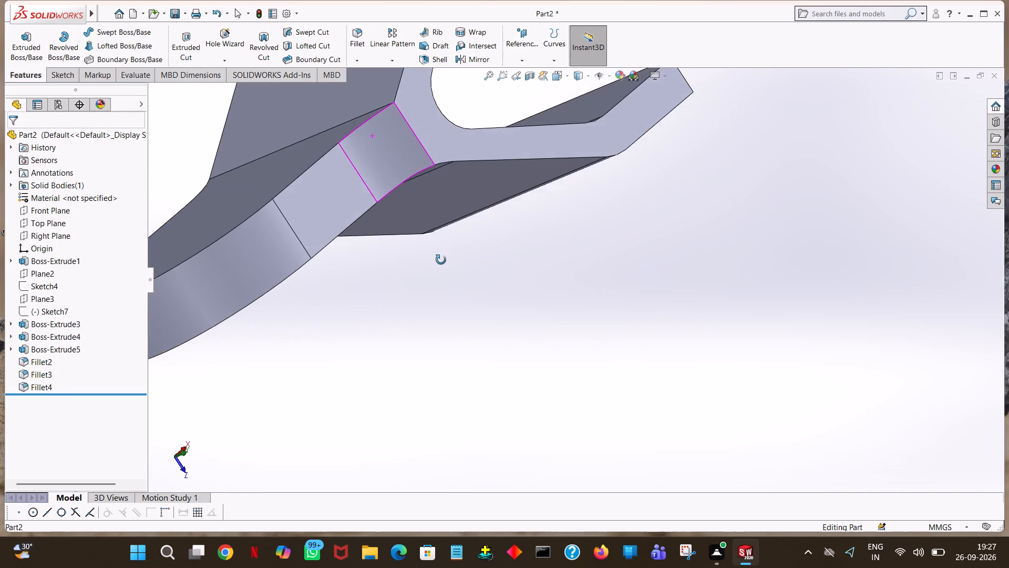
{"action": "middle_click_drag", "start_coordinate": [441, 260], "coordinate": [447, 274]}
{"action": "left_click", "coordinate": [361, 37]}
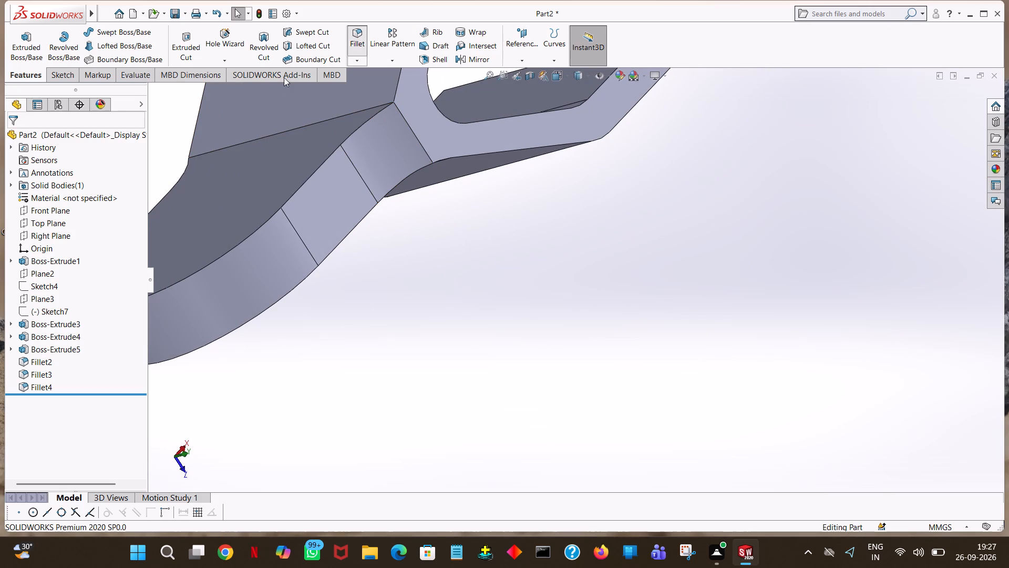
{"action": "left_click", "coordinate": [290, 130]}
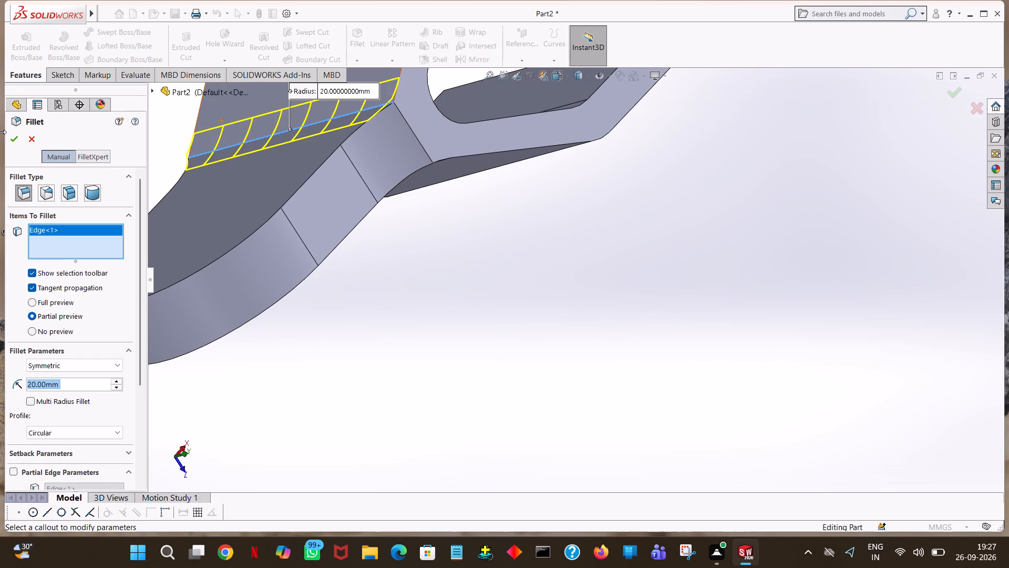
{"action": "left_click", "coordinate": [11, 136]}
{"action": "left_click", "coordinate": [747, 261]}
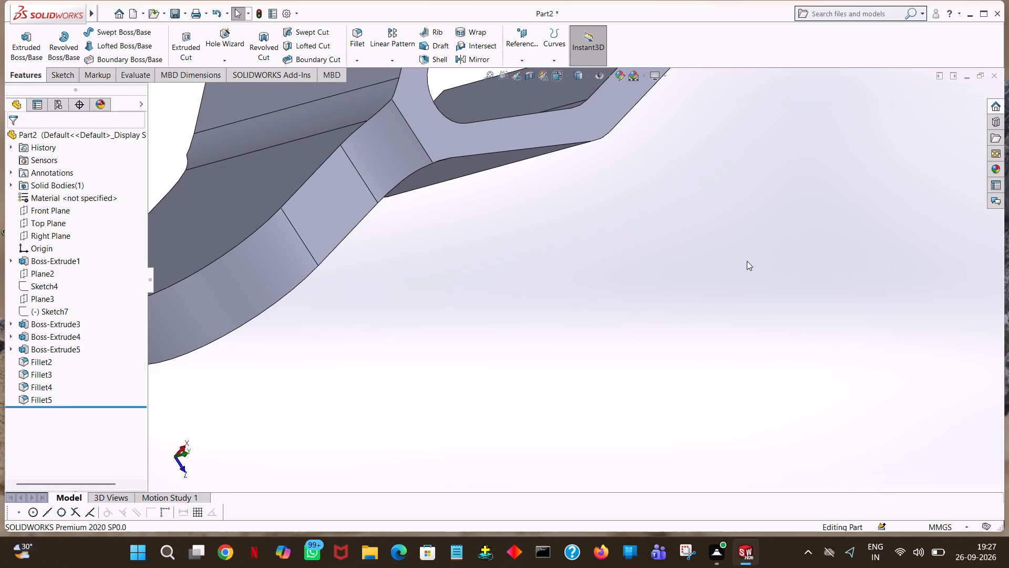
Examine the filleted yoke lever from several angles, checking the transitions between the lever body and the fork arms.
{"action": "key", "text": "ctrl+7"}
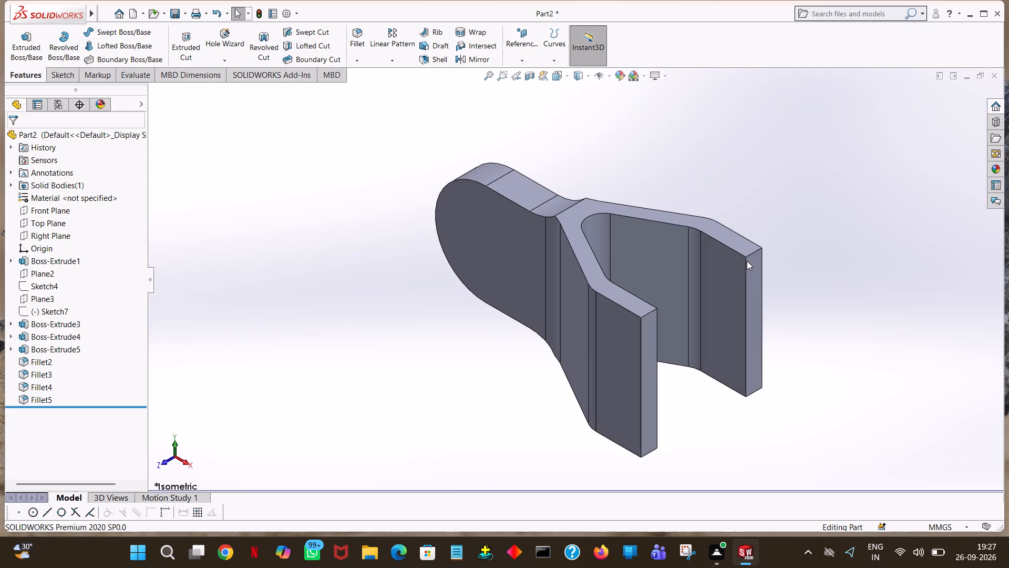
{"action": "middle_click_drag", "start_coordinate": [780, 241], "coordinate": [796, 183]}
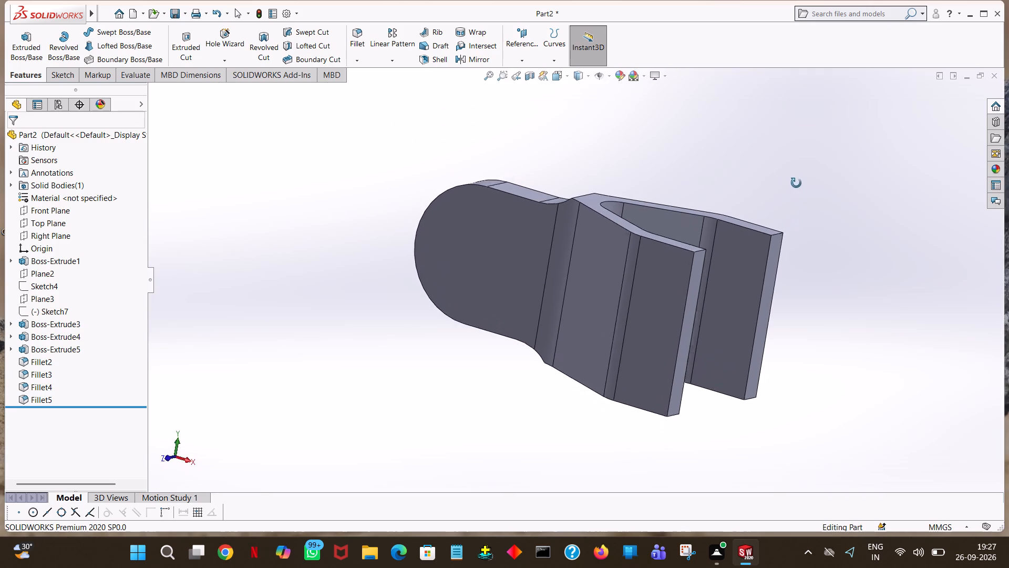
{"action": "middle_click_drag", "start_coordinate": [796, 183], "coordinate": [783, 177]}
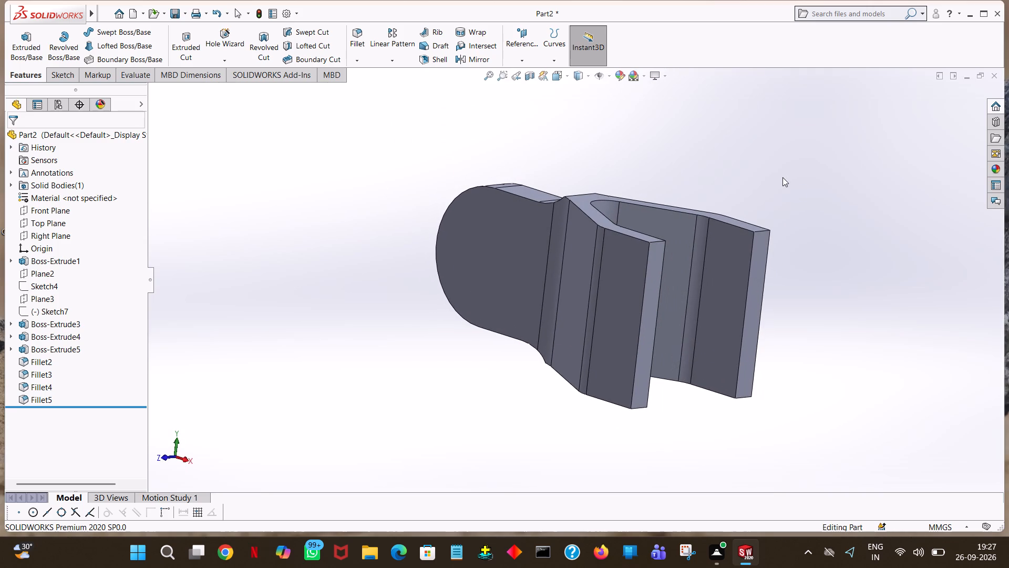
{"action": "middle_click_drag", "start_coordinate": [839, 356], "coordinate": [842, 356]}
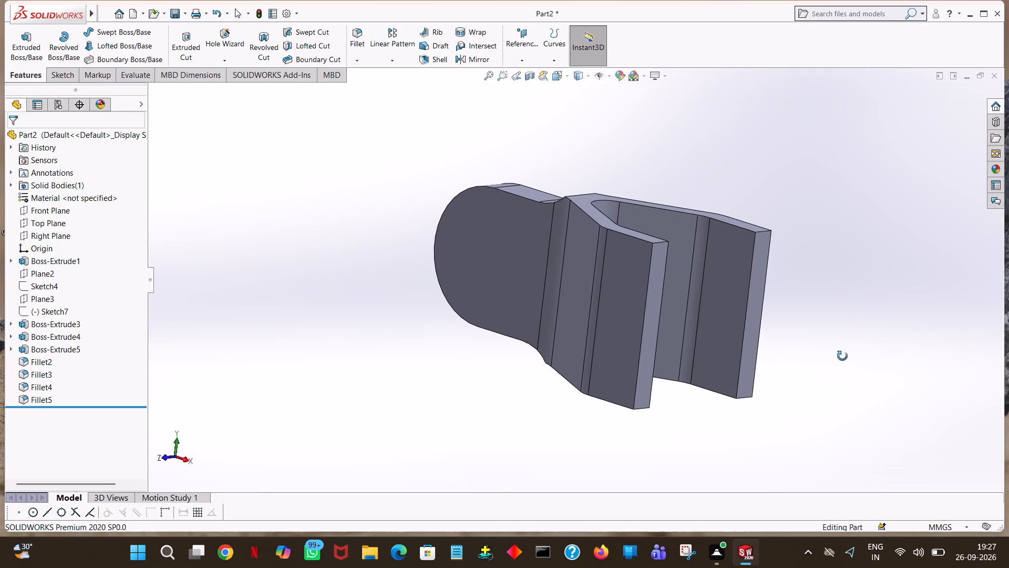
{"action": "middle_click_drag", "start_coordinate": [842, 356], "coordinate": [900, 378]}
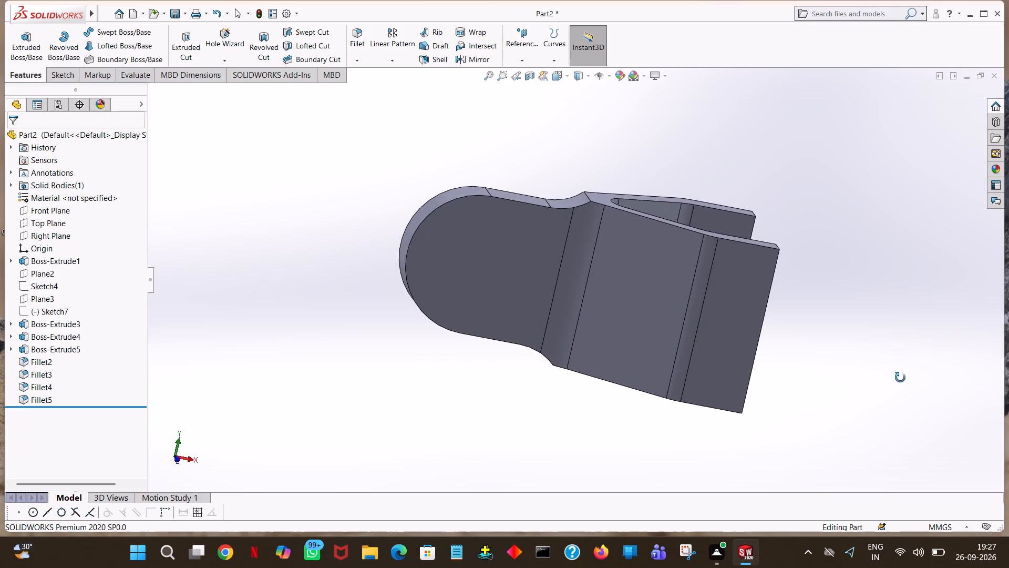
{"action": "middle_click_drag", "start_coordinate": [900, 378], "coordinate": [885, 358]}
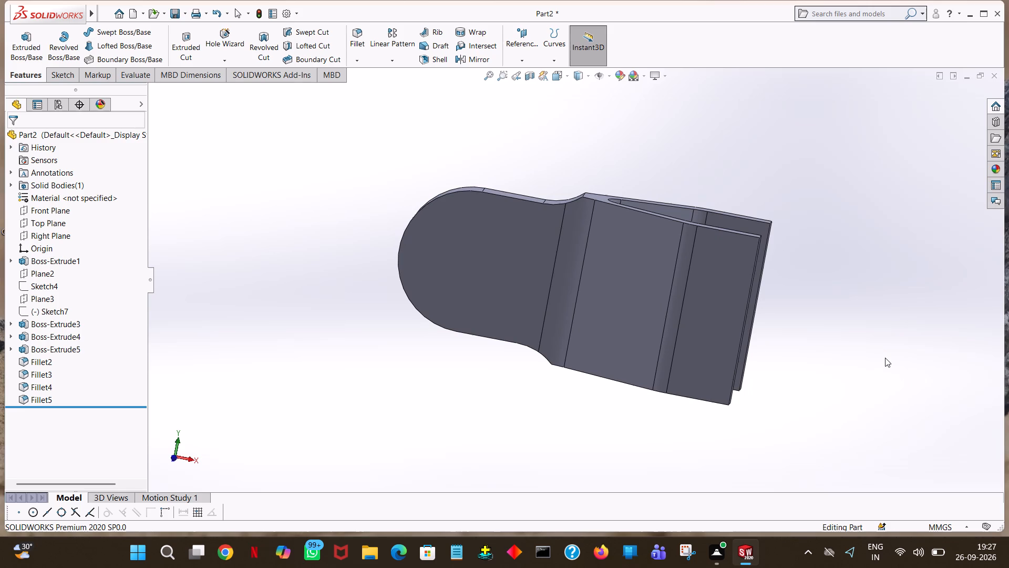
{"action": "middle_click_drag", "start_coordinate": [885, 358], "coordinate": [913, 390]}
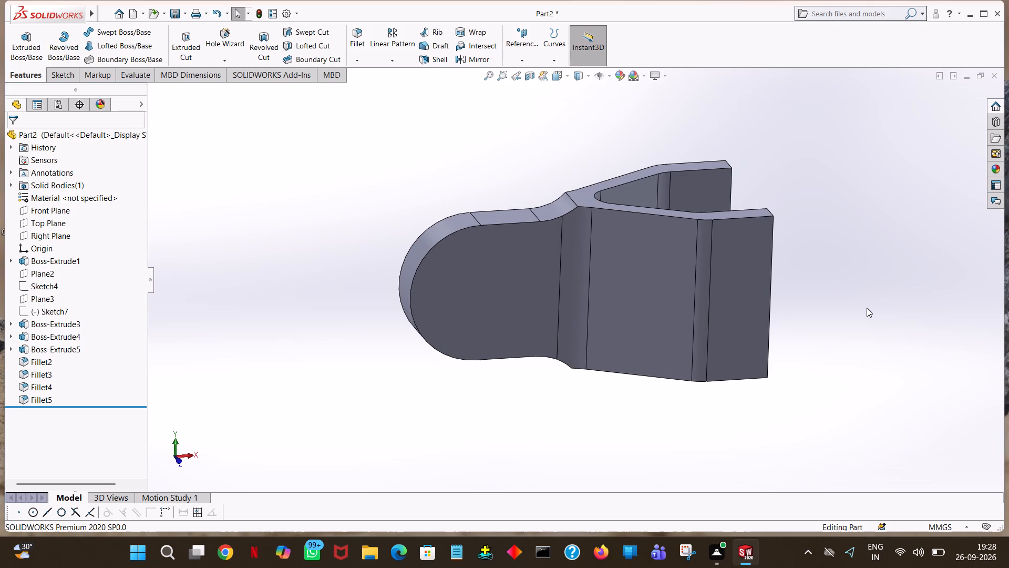
{"action": "middle_click_drag", "start_coordinate": [845, 239], "coordinate": [829, 463]}
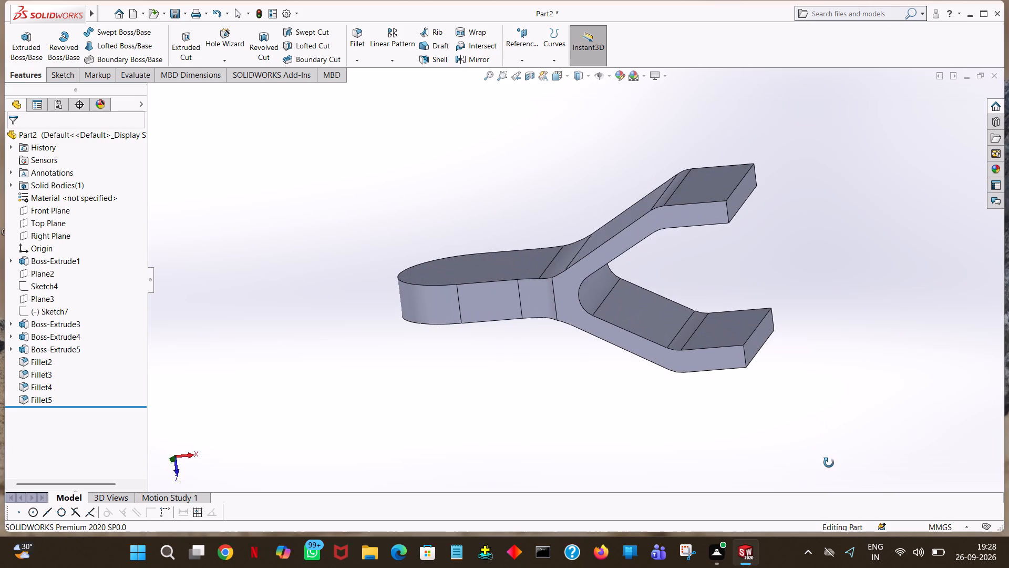
{"action": "middle_click_drag", "start_coordinate": [829, 463], "coordinate": [838, 448]}
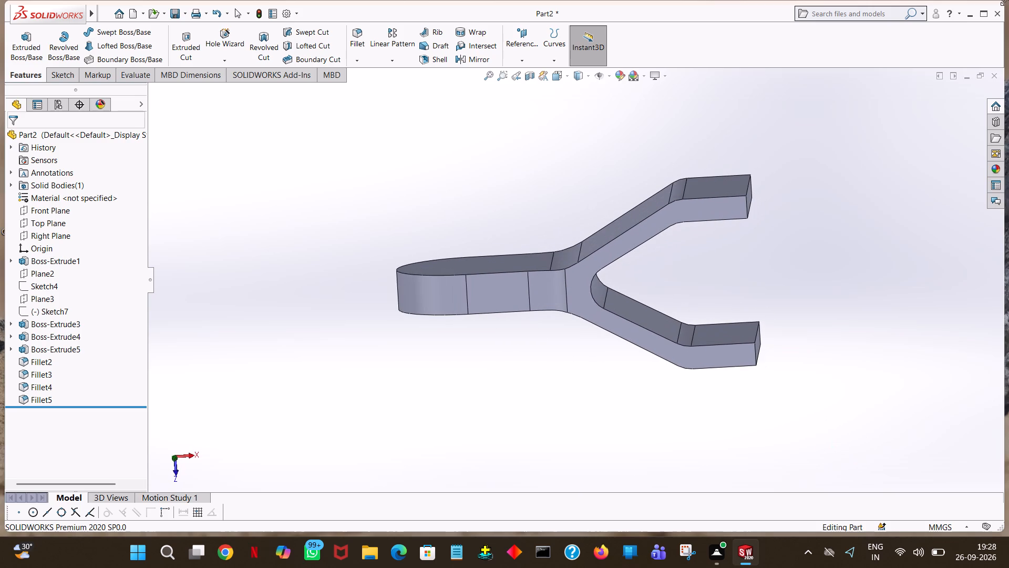
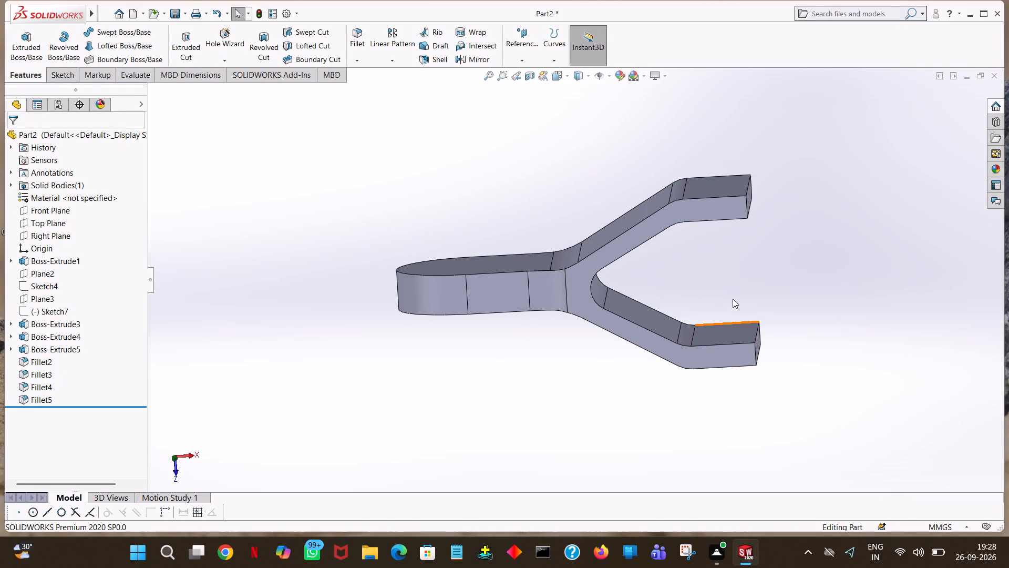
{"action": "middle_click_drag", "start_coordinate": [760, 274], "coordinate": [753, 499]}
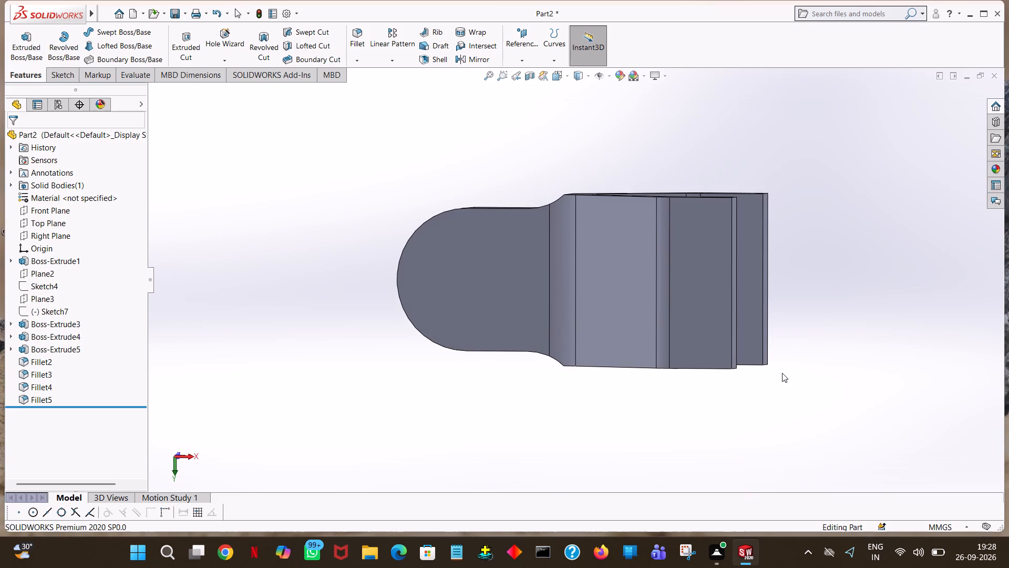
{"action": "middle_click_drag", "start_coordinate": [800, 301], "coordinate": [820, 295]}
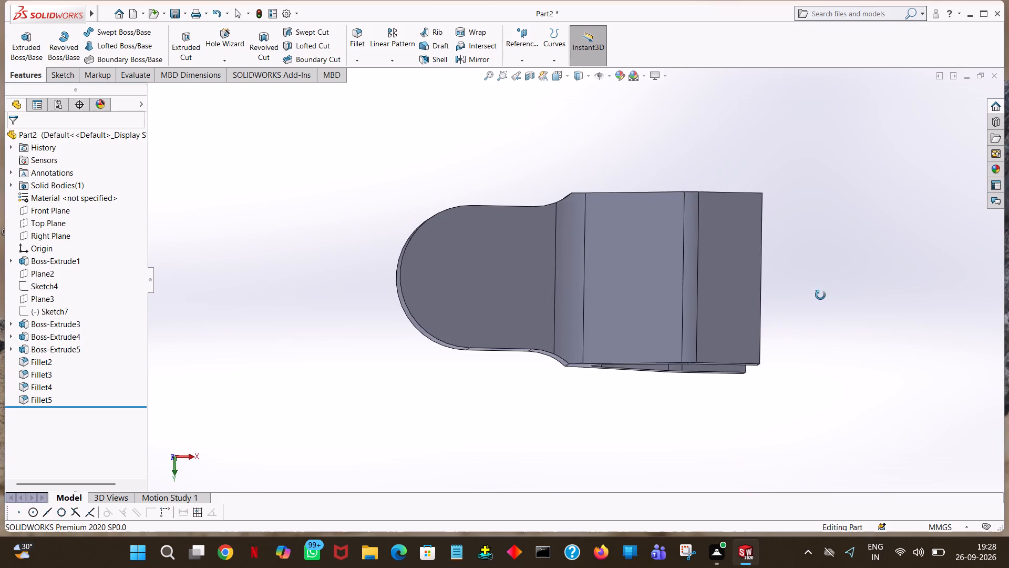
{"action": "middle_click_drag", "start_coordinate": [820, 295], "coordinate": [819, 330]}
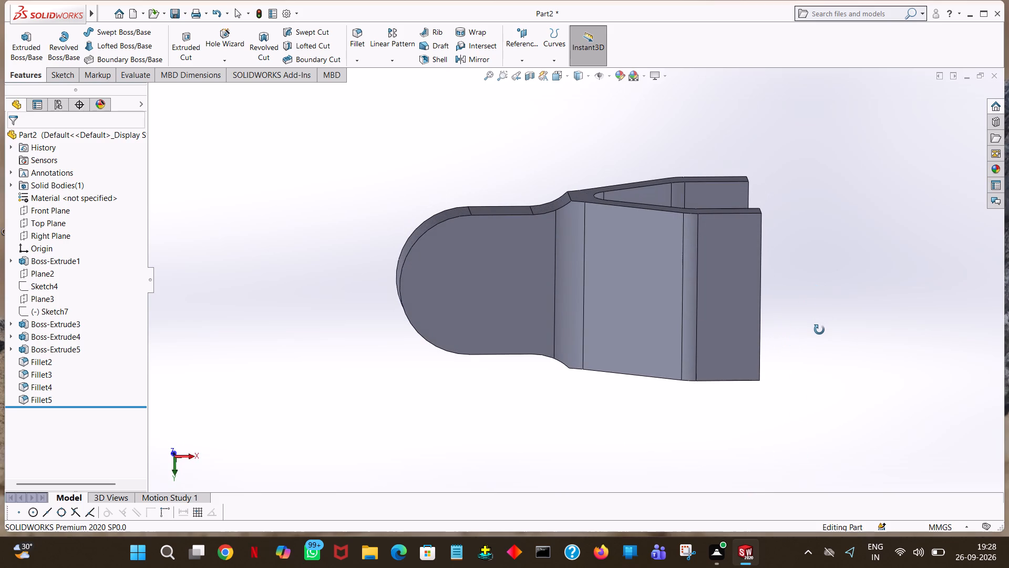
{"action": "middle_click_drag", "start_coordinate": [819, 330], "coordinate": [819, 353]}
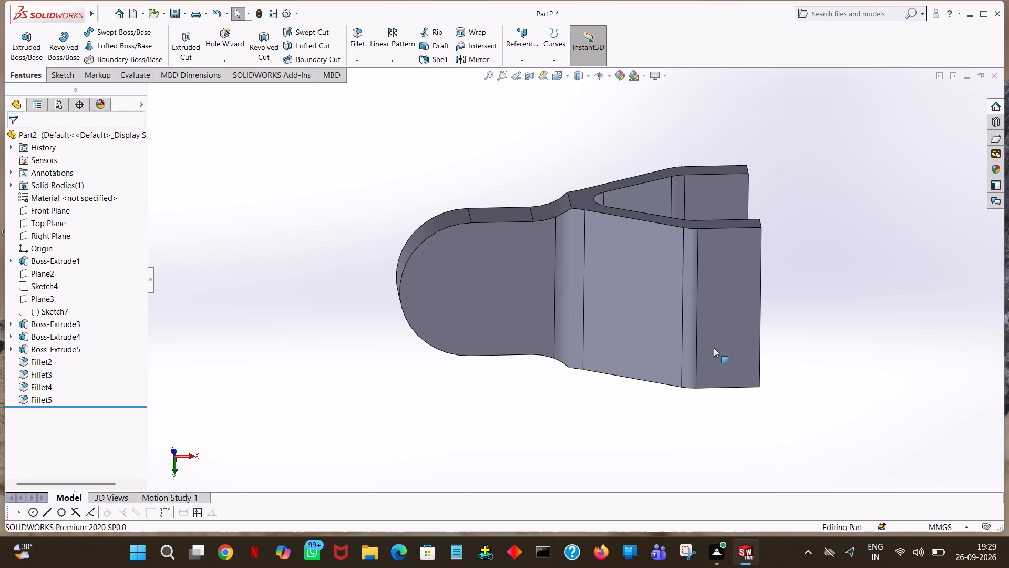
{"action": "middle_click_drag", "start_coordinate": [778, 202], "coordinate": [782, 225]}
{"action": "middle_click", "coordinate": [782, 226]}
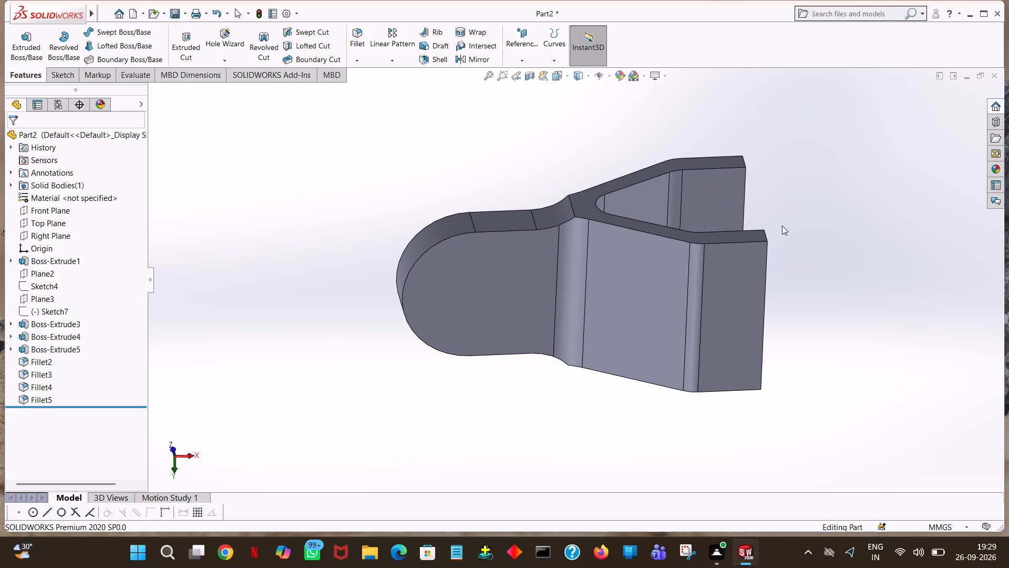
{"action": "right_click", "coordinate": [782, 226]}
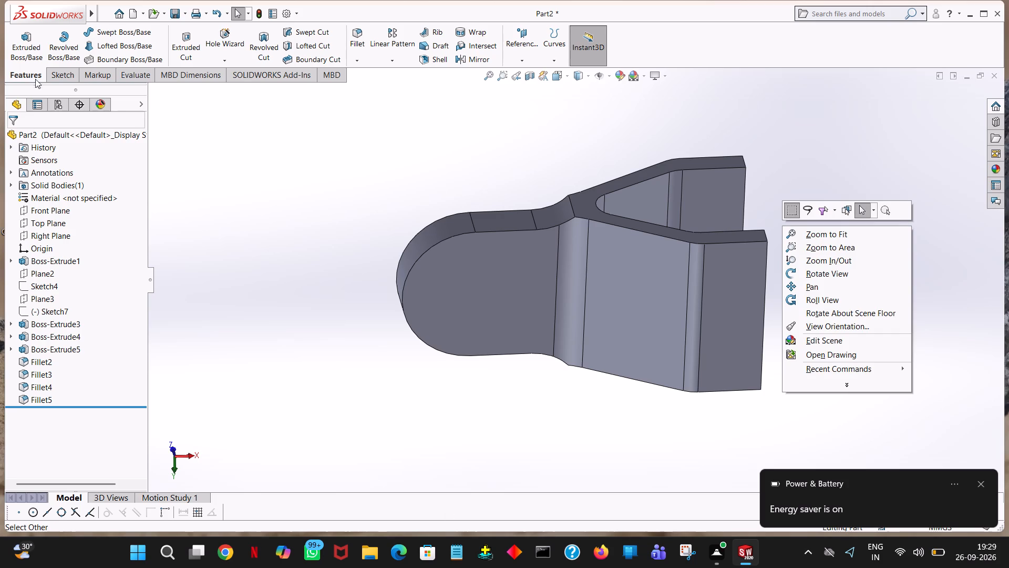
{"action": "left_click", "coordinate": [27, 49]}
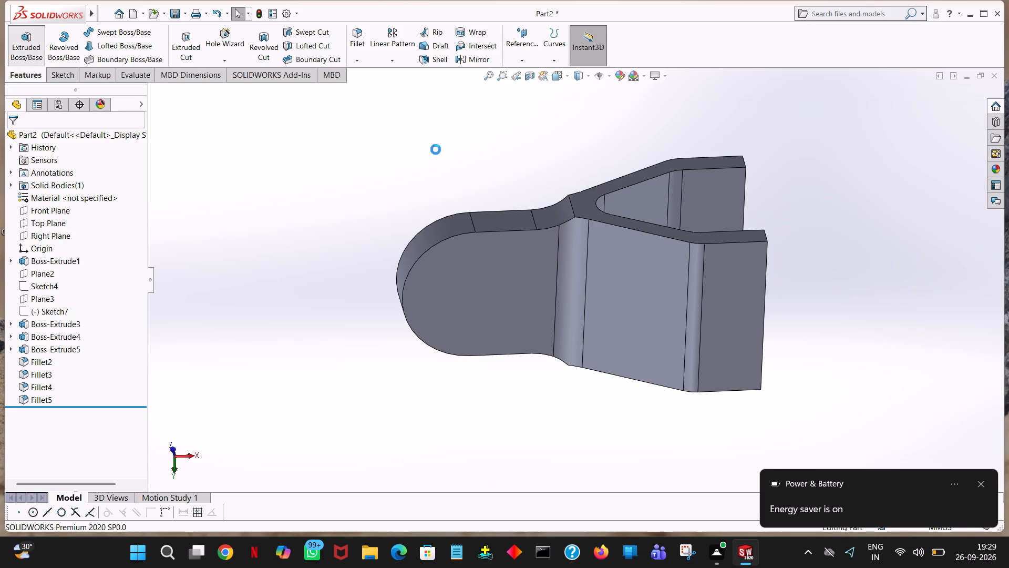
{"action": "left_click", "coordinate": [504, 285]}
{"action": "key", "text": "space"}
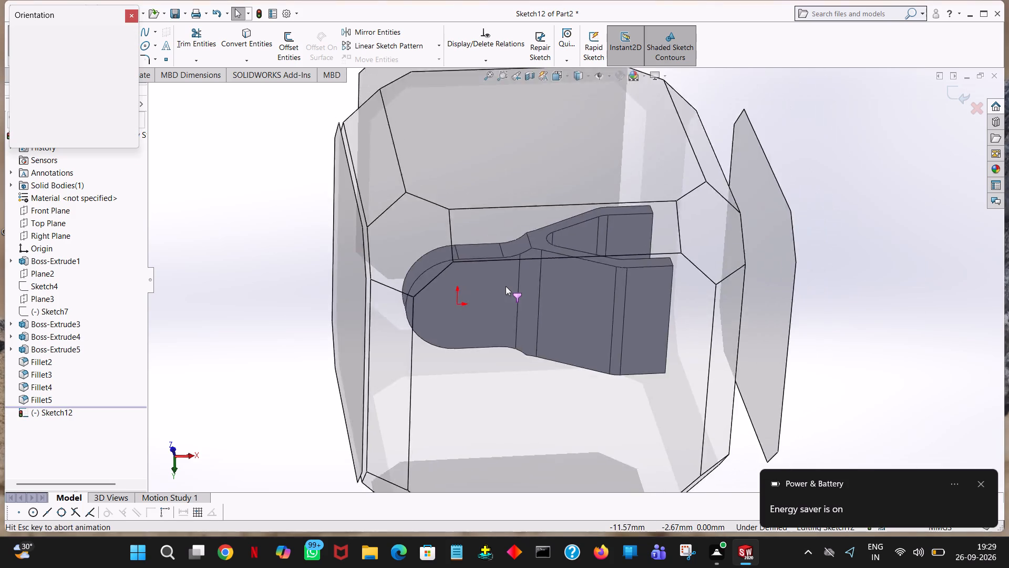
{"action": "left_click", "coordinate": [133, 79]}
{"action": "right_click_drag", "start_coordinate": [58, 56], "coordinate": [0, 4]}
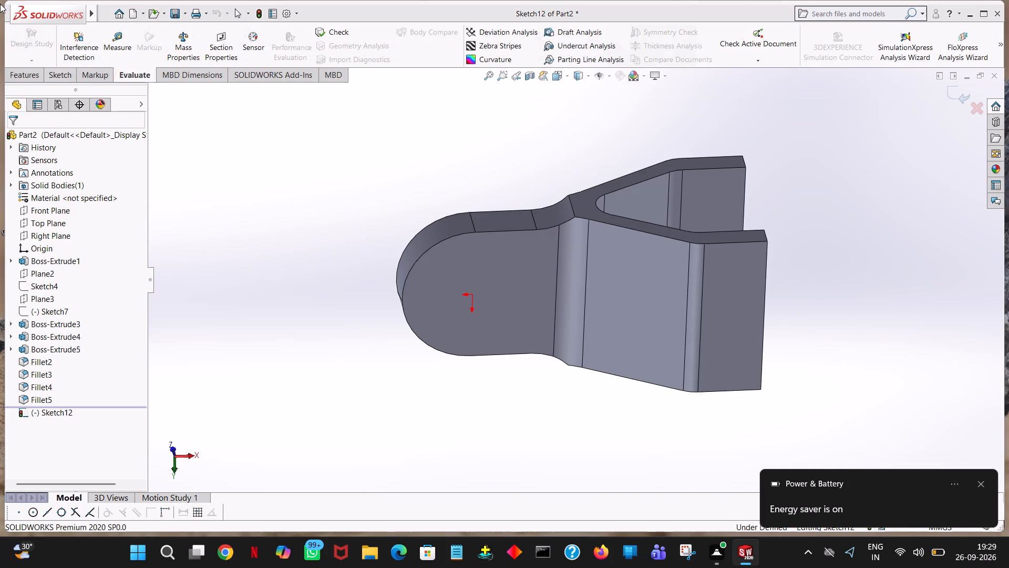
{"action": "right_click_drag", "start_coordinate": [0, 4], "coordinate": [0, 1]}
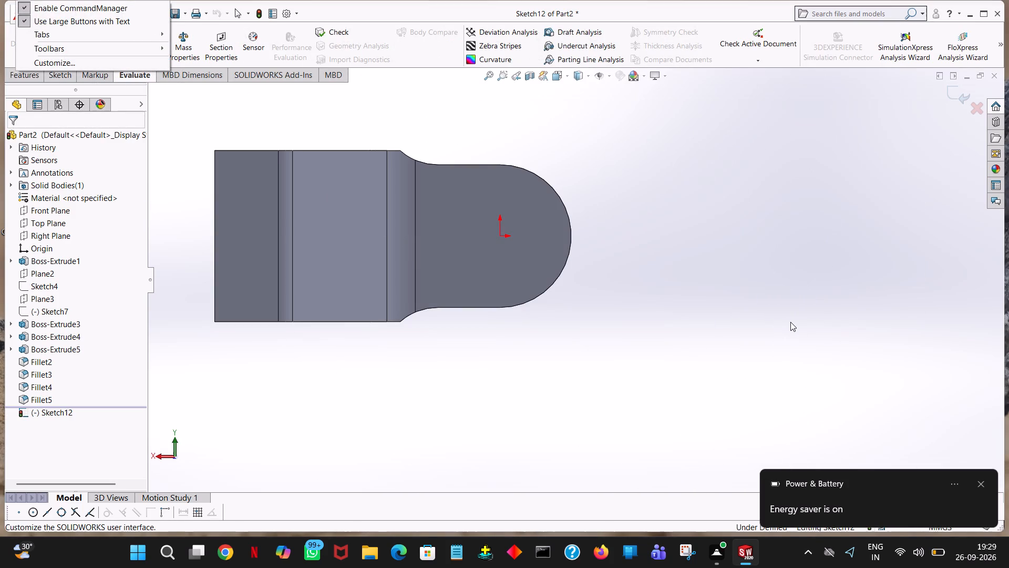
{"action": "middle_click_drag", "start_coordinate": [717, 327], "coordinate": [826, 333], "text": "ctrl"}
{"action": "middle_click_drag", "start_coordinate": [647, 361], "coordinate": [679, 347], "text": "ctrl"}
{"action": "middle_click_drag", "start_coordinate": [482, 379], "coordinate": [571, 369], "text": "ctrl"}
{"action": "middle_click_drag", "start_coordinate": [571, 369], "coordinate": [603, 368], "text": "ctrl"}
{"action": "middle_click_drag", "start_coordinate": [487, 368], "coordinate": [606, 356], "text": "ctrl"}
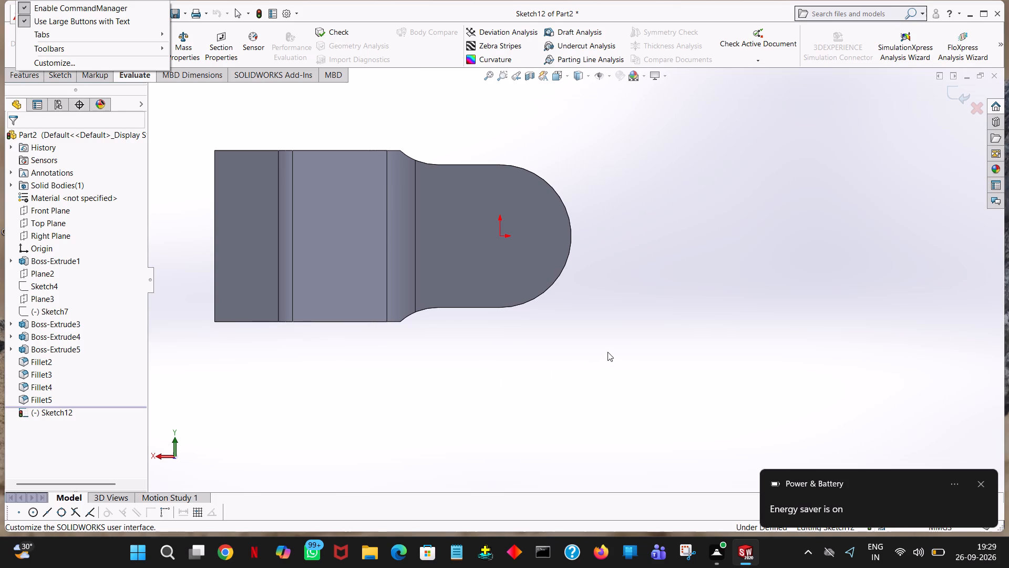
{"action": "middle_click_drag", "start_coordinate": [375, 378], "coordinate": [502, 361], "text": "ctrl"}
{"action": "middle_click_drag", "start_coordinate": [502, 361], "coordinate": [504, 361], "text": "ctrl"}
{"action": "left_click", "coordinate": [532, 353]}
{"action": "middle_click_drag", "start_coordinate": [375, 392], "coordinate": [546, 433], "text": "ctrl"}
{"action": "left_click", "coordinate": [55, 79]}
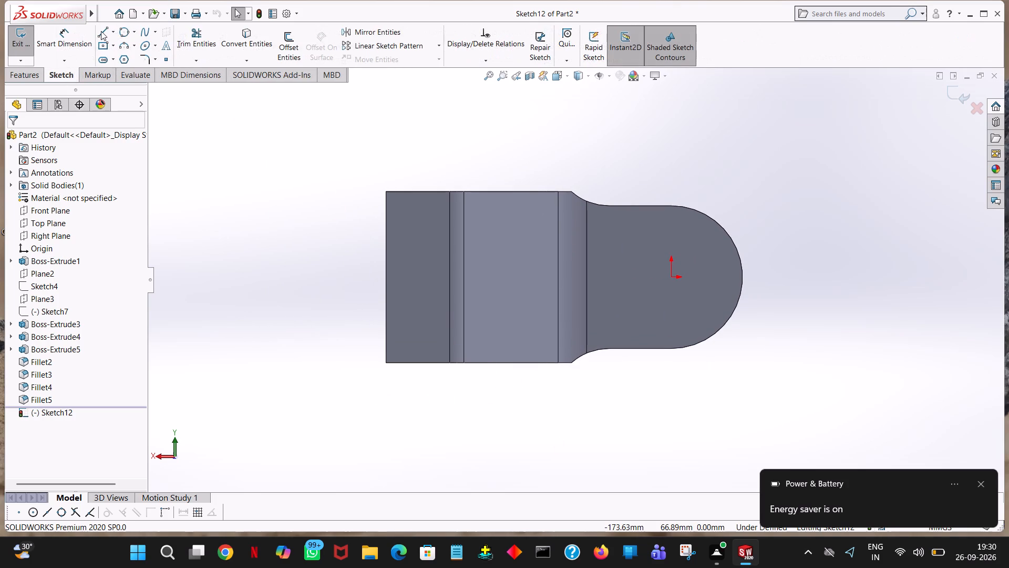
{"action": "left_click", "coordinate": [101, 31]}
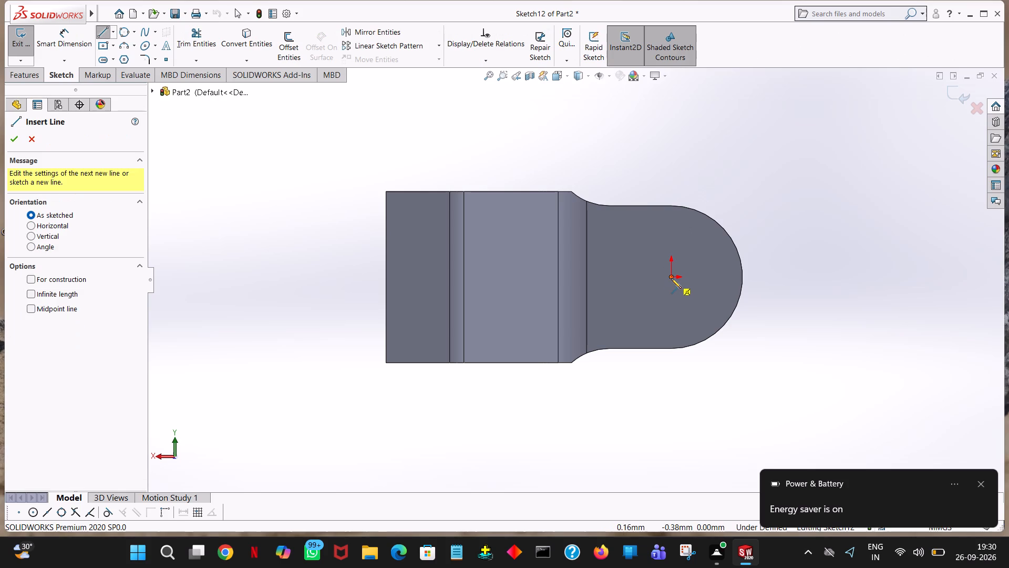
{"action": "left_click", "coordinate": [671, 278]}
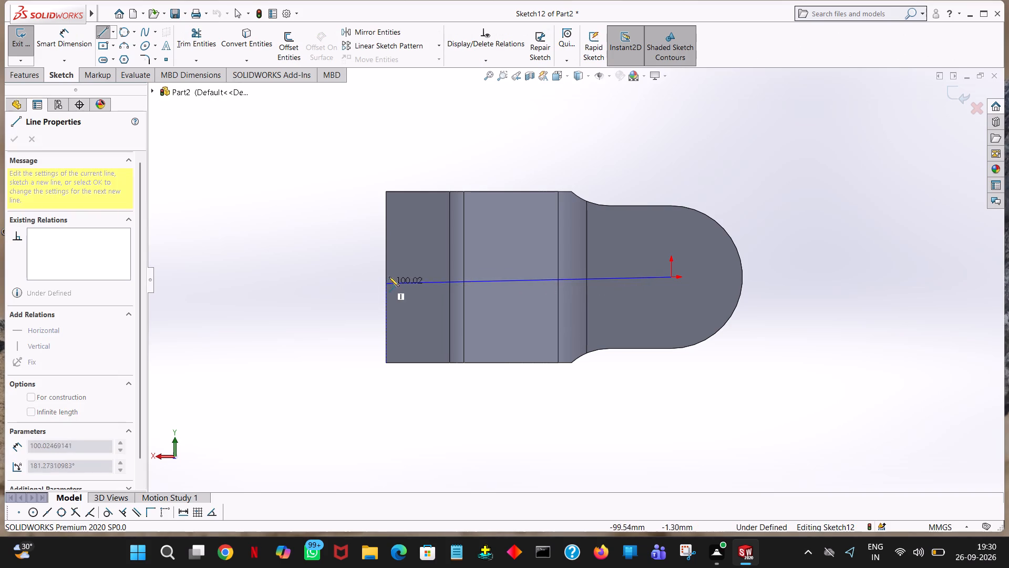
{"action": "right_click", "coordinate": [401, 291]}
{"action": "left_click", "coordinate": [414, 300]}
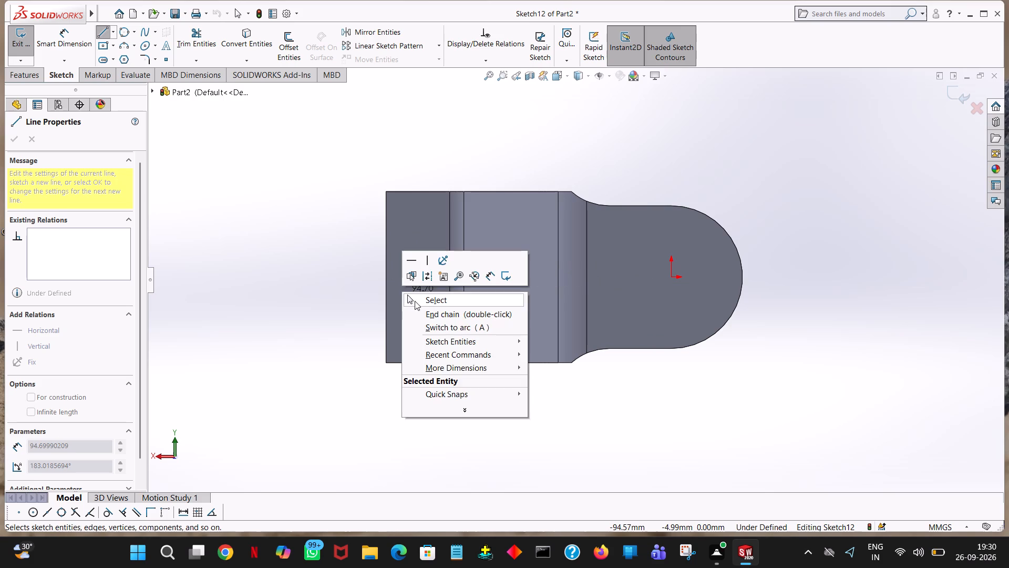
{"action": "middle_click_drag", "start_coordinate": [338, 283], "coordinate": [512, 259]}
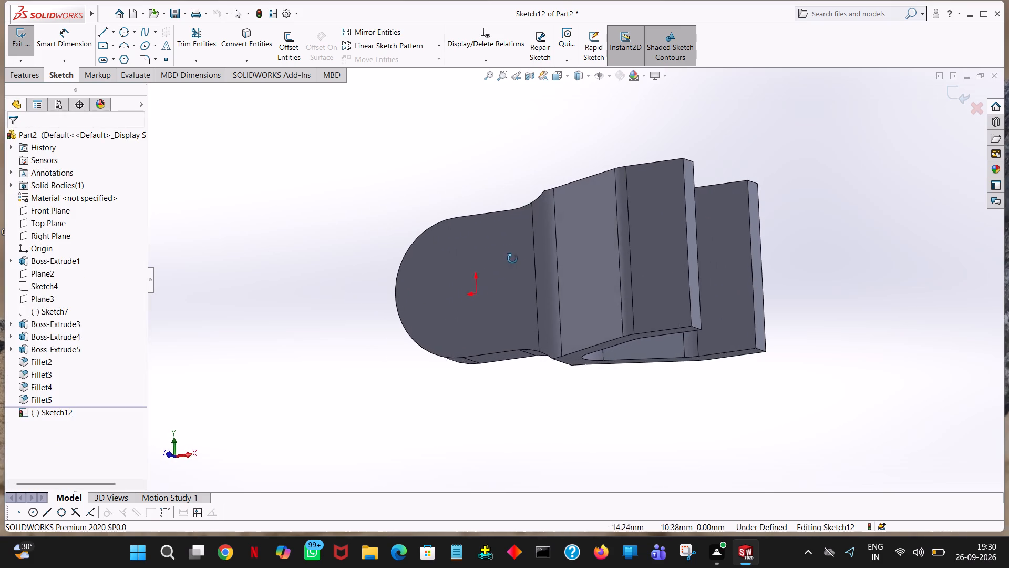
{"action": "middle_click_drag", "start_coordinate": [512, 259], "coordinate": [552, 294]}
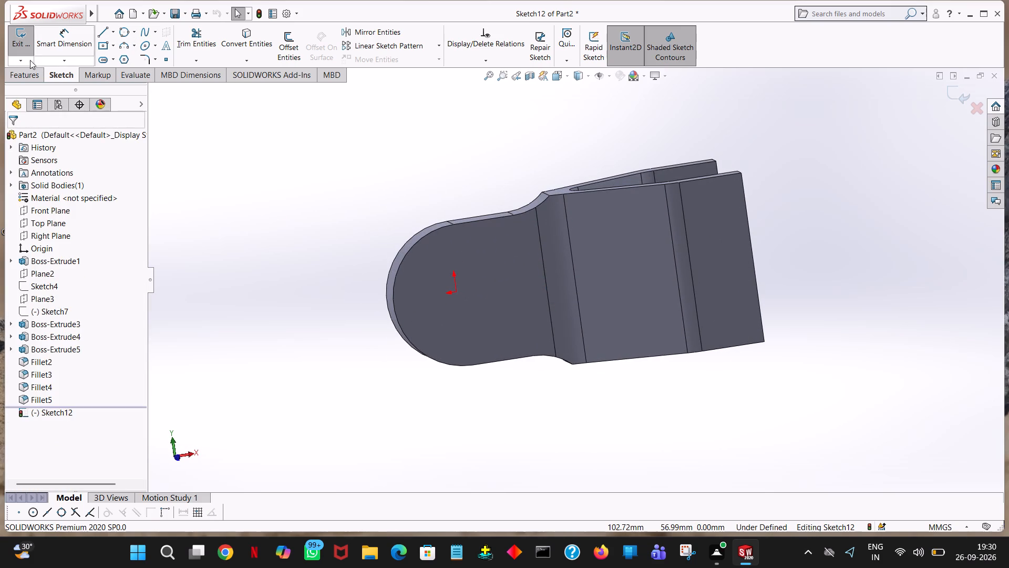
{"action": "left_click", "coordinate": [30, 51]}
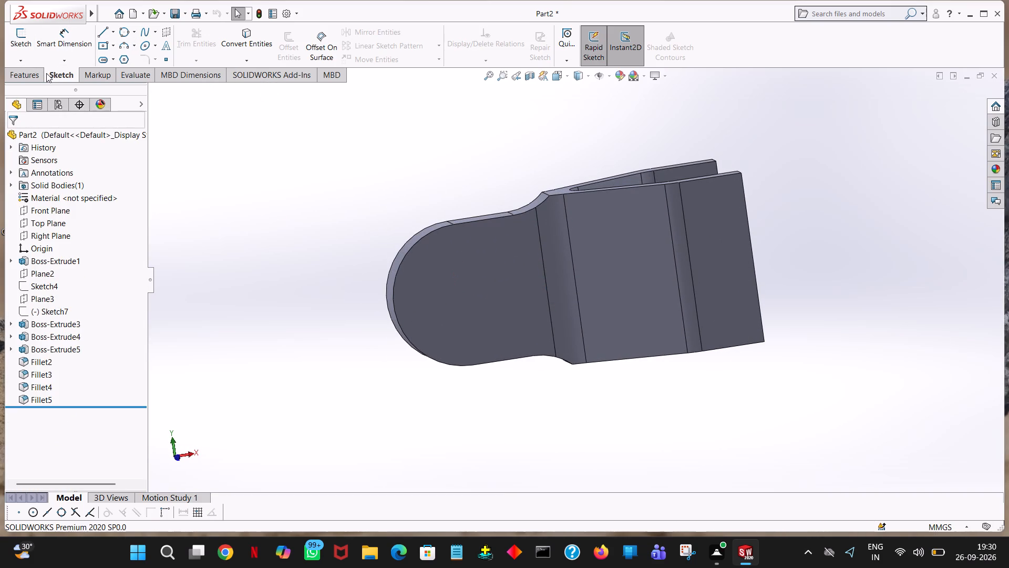
Start an Extruded Cut sketch on the flat outer face at the end of the fork arm, viewed face-on.
{"action": "left_click", "coordinate": [32, 75]}
{"action": "left_click", "coordinate": [185, 48]}
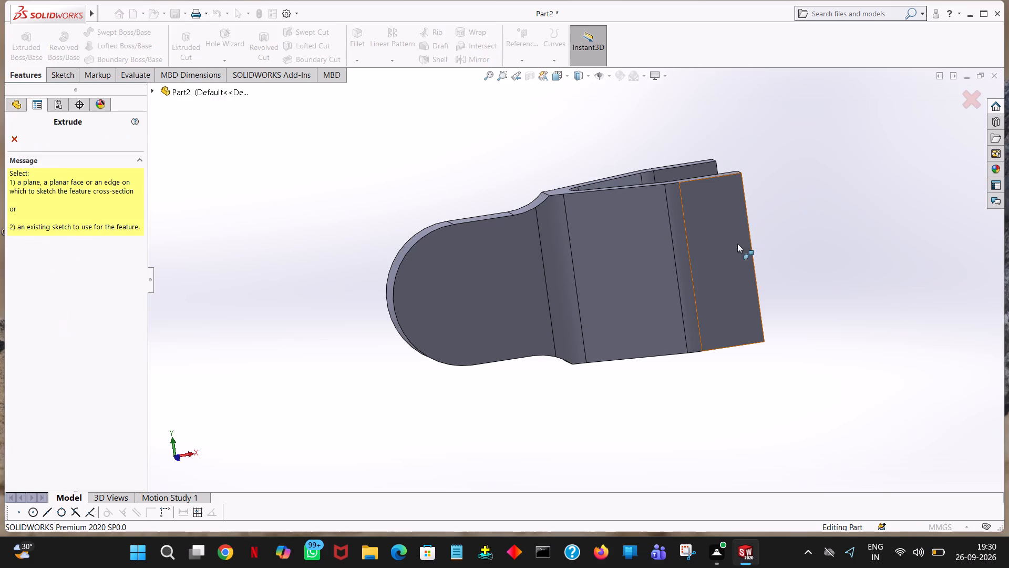
{"action": "left_click", "coordinate": [737, 244]}
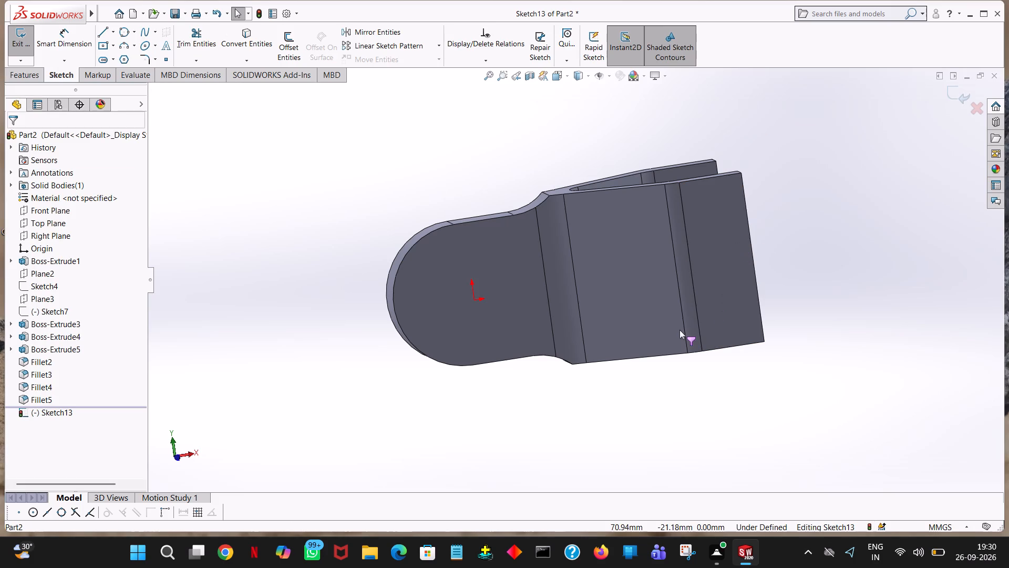
{"action": "key", "text": "space"}
{"action": "left_click", "coordinate": [134, 80]}
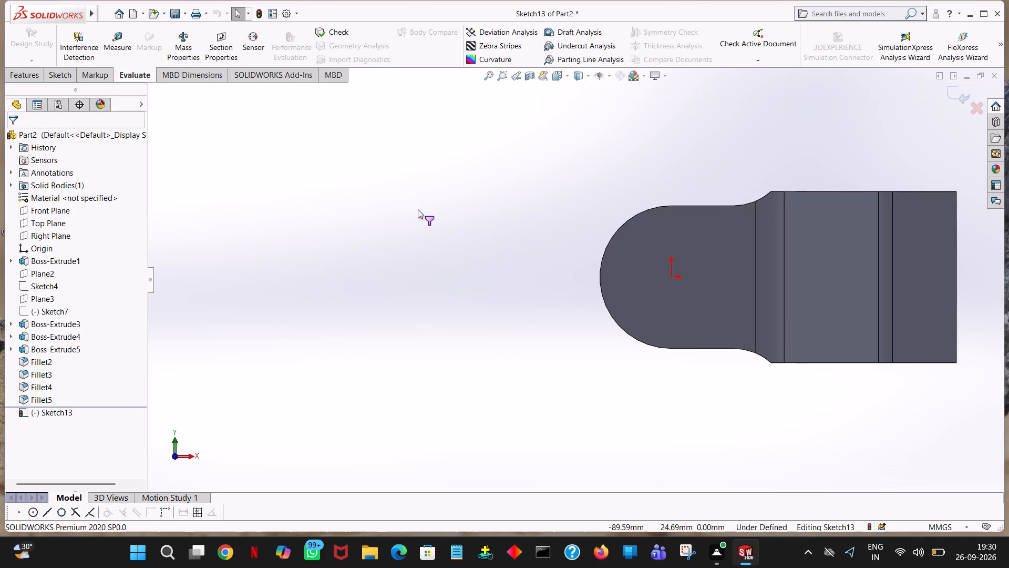
{"action": "middle_click_drag", "start_coordinate": [439, 215], "coordinate": [368, 220], "text": "ctrl"}
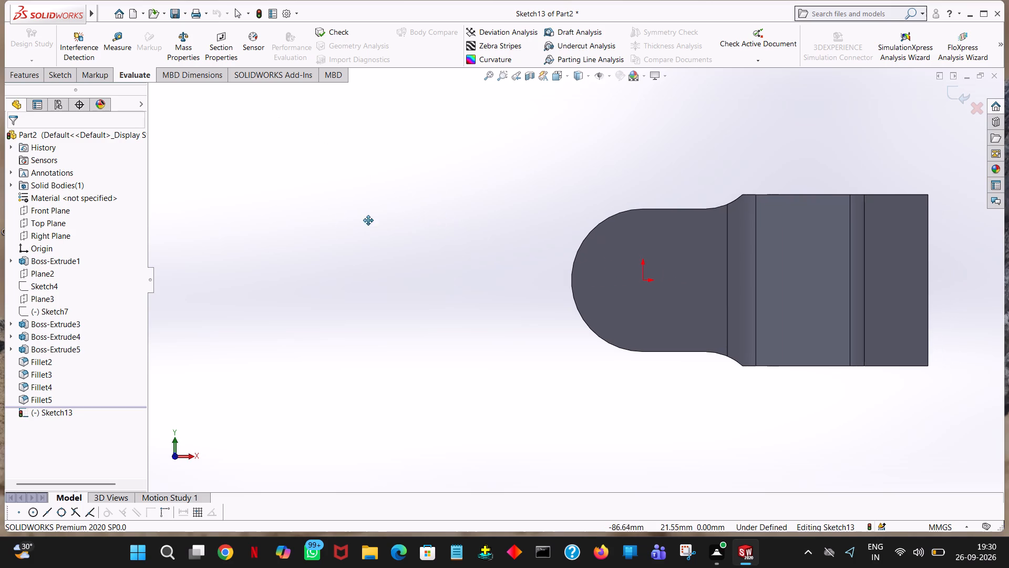
{"action": "middle_click_drag", "start_coordinate": [368, 220], "coordinate": [192, 243], "text": "ctrl"}
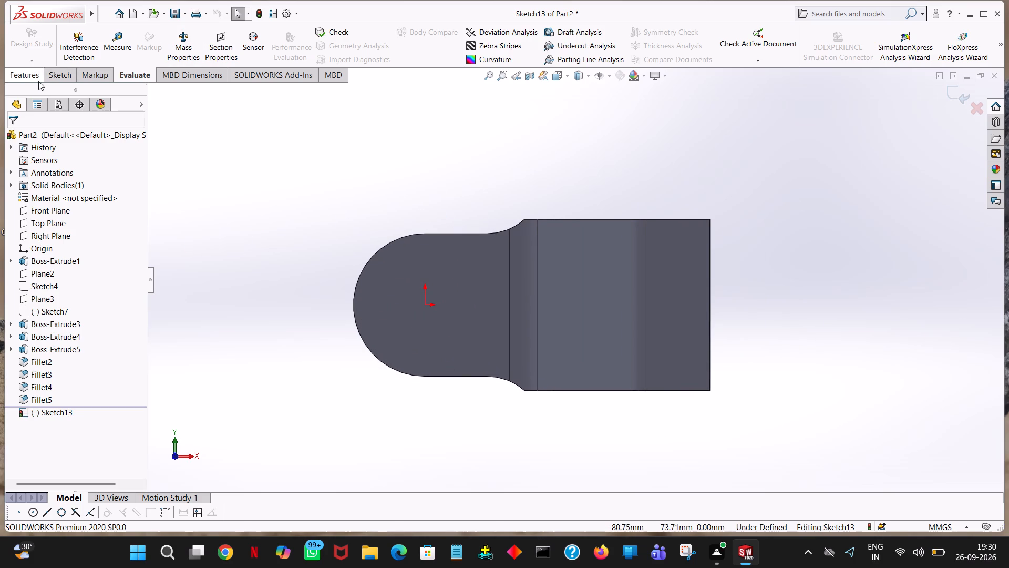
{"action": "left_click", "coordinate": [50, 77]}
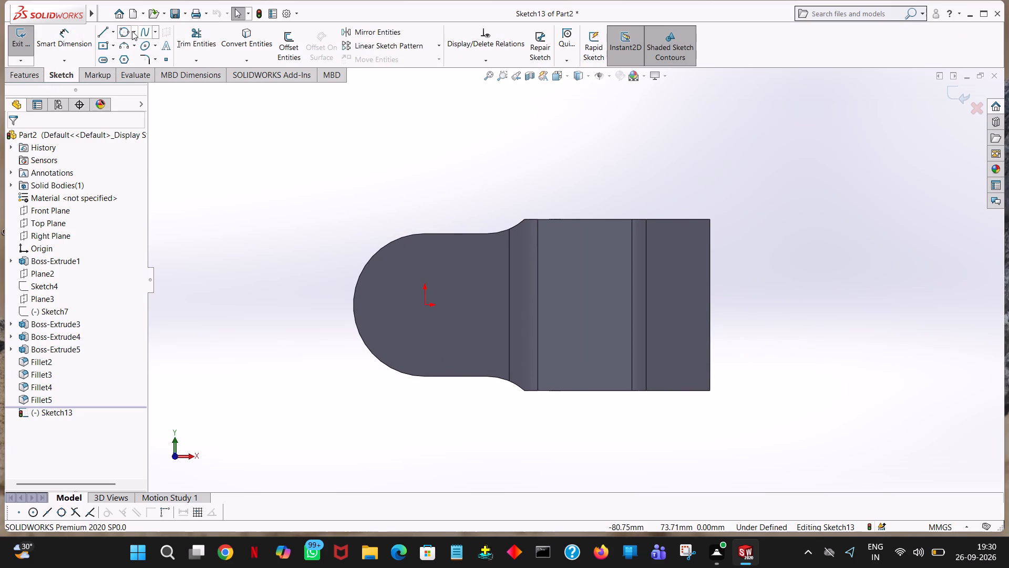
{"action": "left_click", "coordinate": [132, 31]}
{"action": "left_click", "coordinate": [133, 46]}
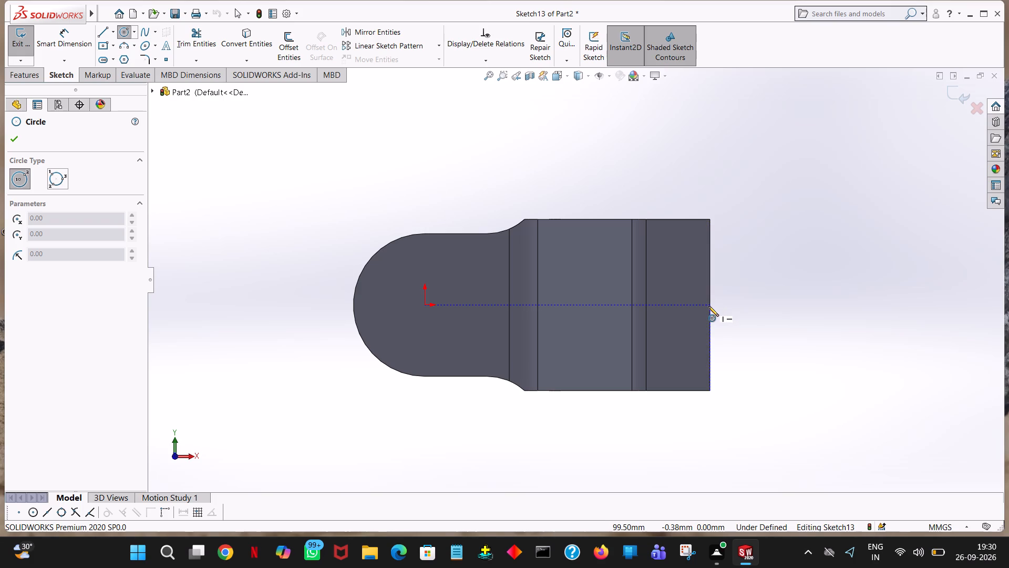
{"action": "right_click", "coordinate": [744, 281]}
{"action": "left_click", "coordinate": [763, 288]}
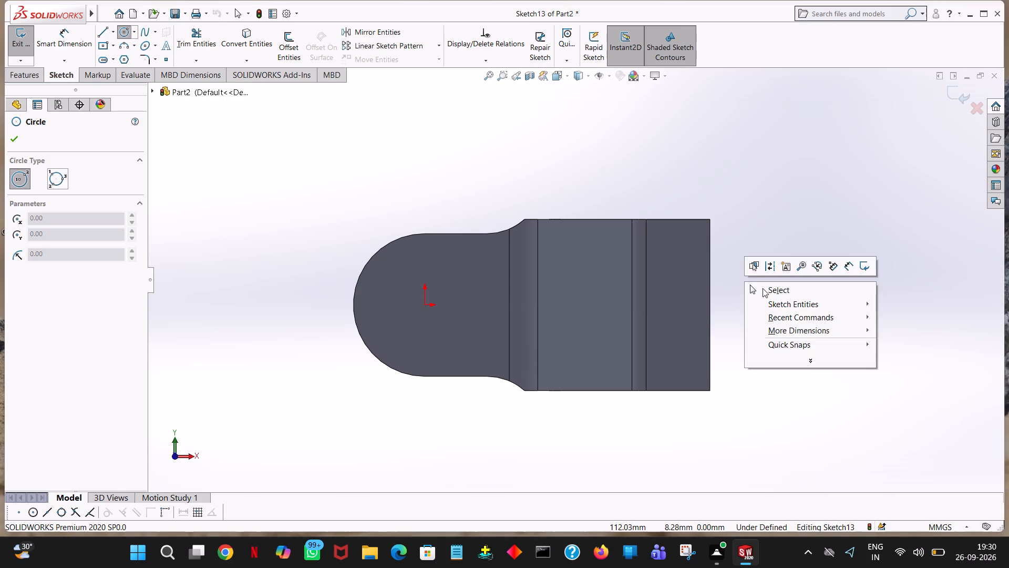
Sketch a 30 mm vertical line along the arm's end edge, from its upper corner down to the edge's midpoint.
{"action": "left_click", "coordinate": [101, 28]}
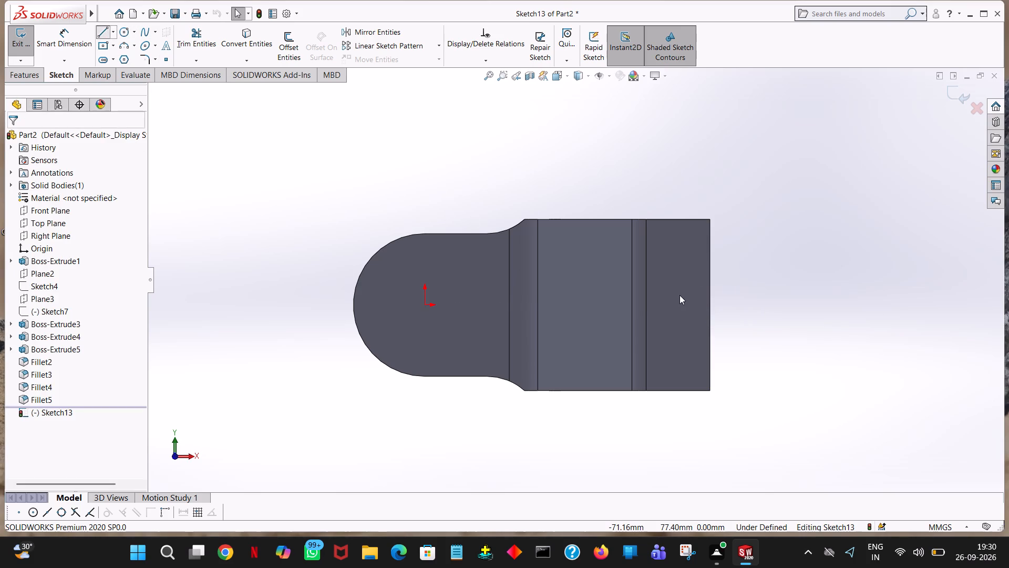
{"action": "left_click", "coordinate": [709, 219]}
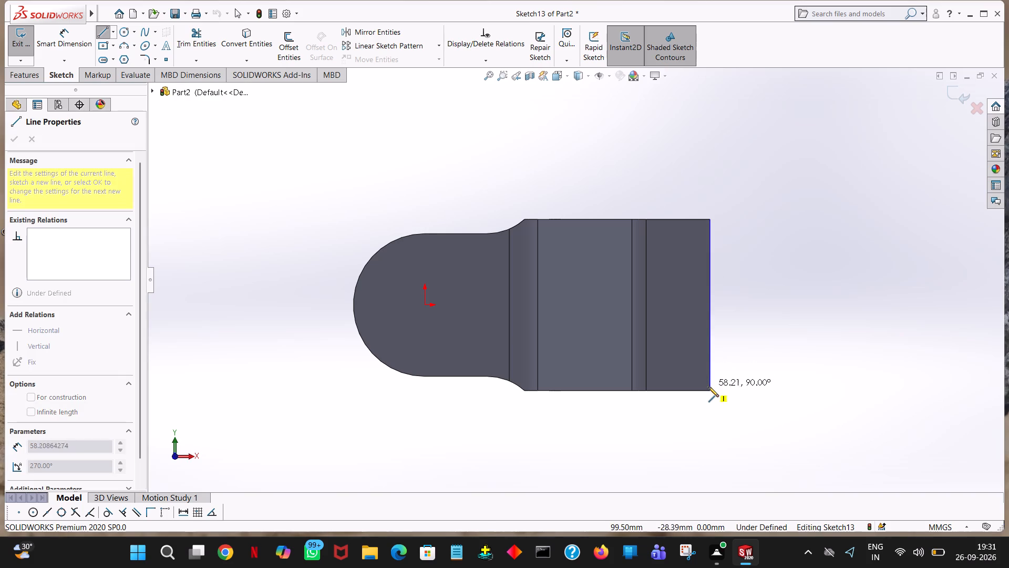
{"action": "left_click", "coordinate": [711, 306]}
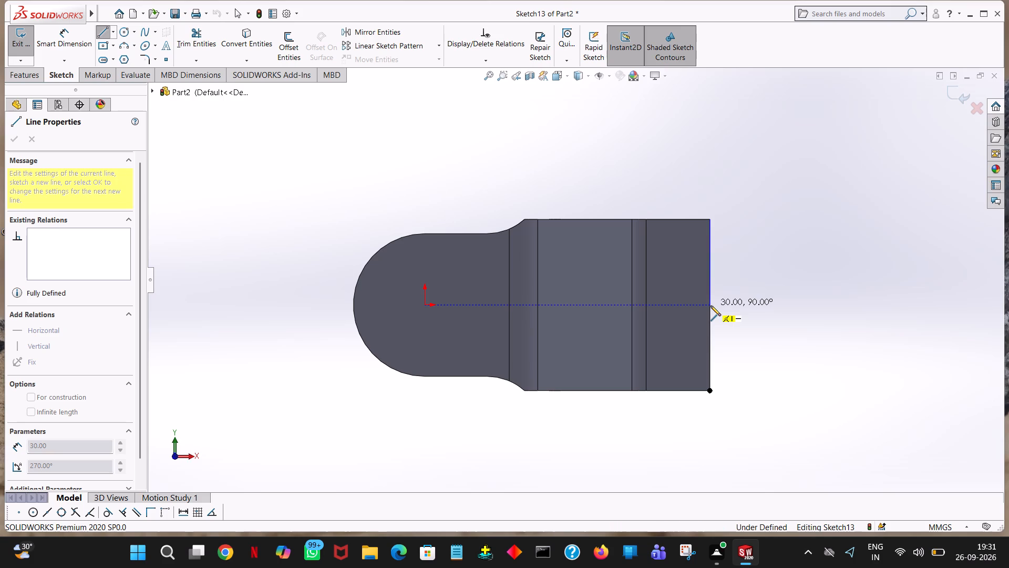
{"action": "right_click", "coordinate": [711, 306]}
{"action": "left_click", "coordinate": [724, 314]}
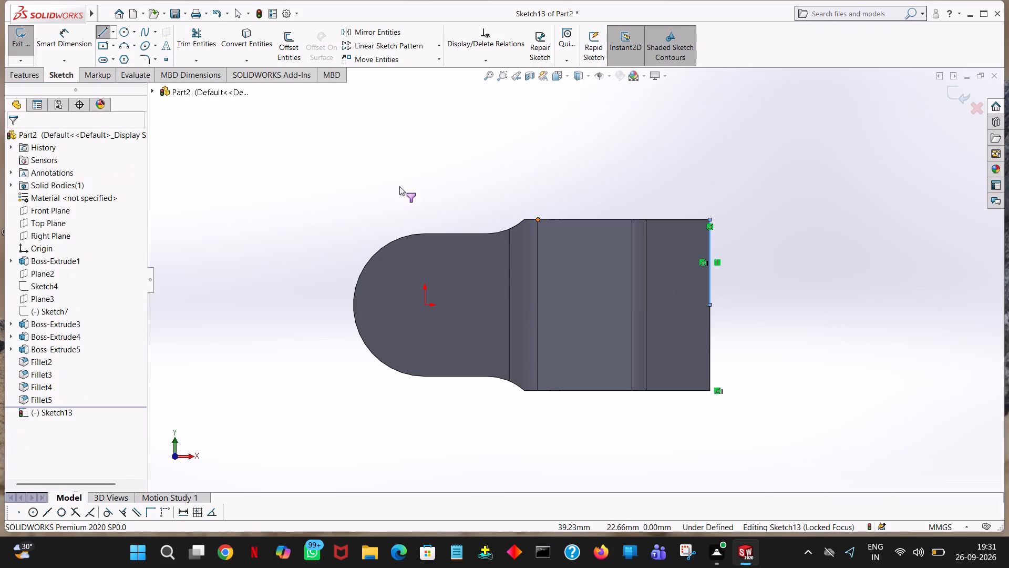
Sketch a circle of 12 mm radius centred on the midpoint of the arm's end edge.
{"action": "left_click", "coordinate": [126, 35]}
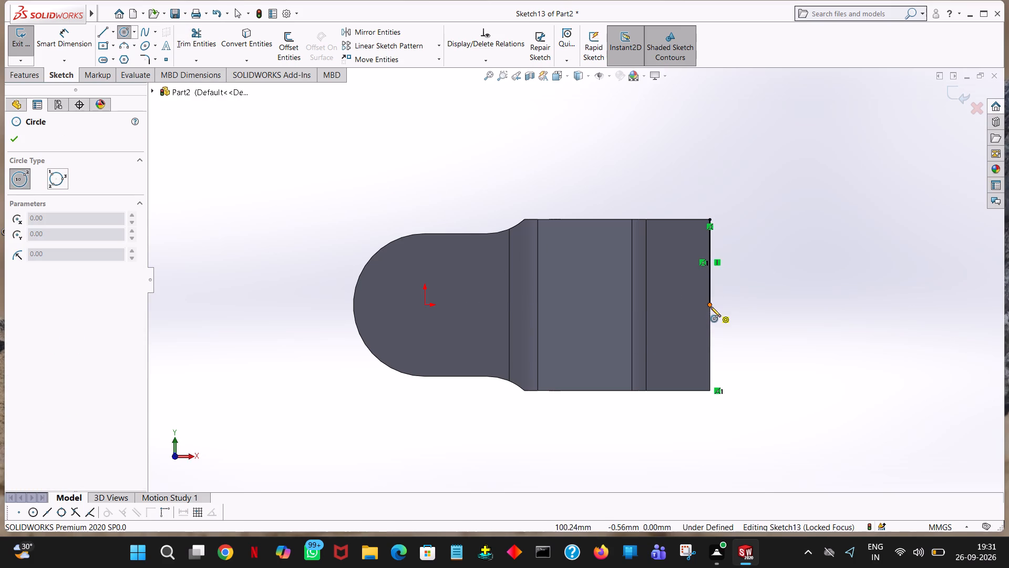
{"action": "middle_click", "coordinate": [730, 315]}
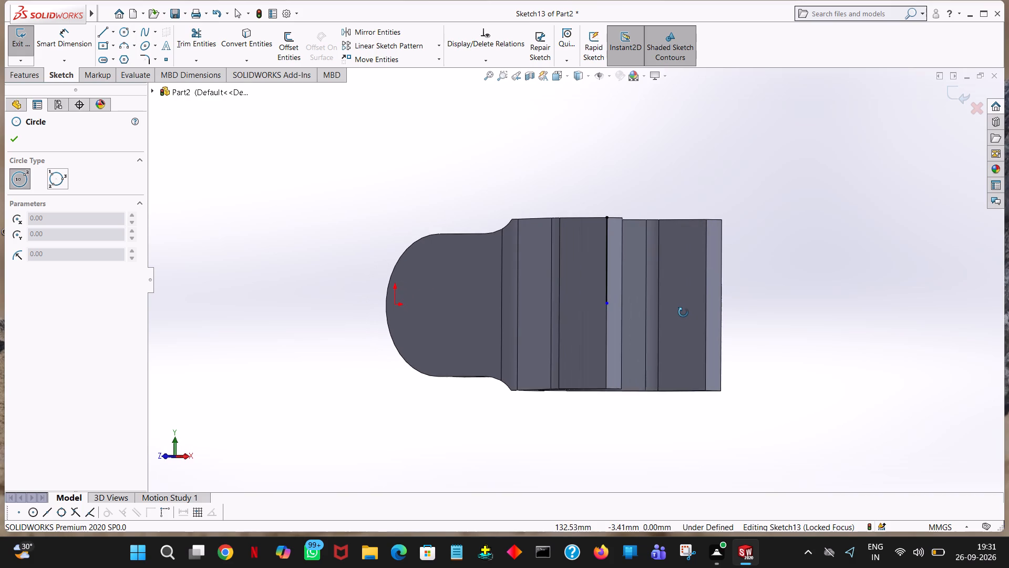
{"action": "key", "text": "space"}
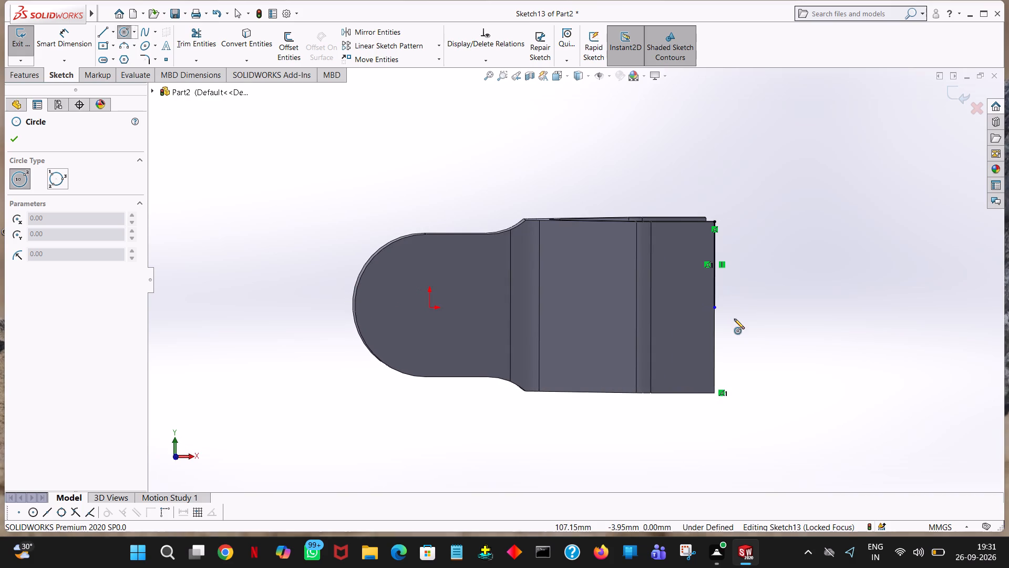
{"action": "left_click", "coordinate": [130, 75]}
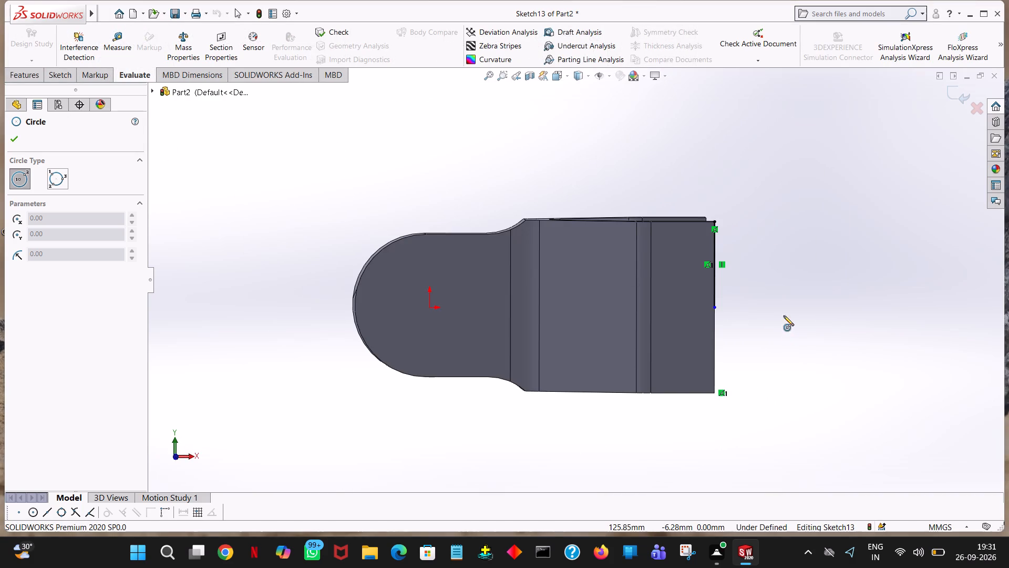
{"action": "left_click", "coordinate": [709, 306]}
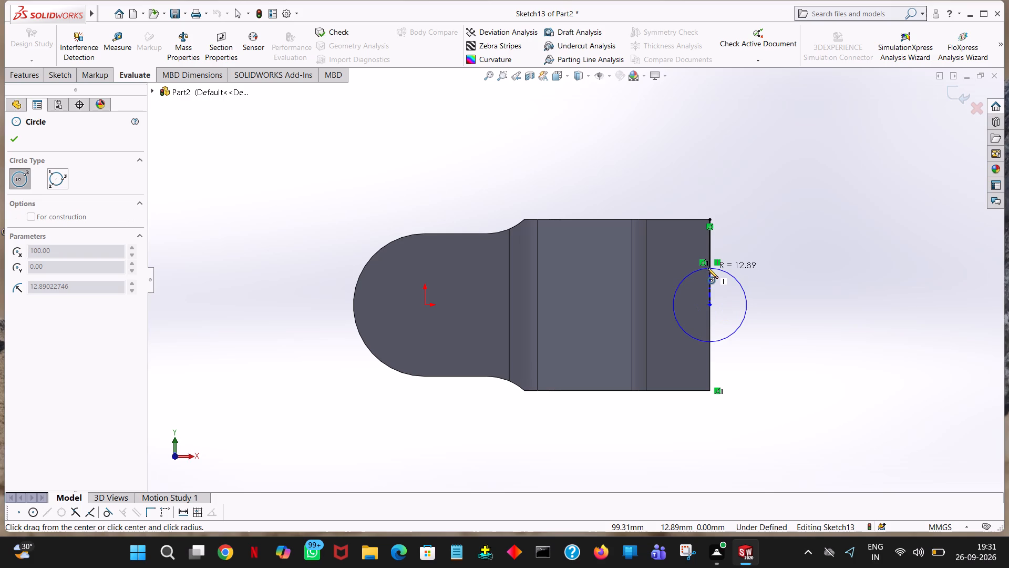
{"action": "left_click", "coordinate": [708, 268]}
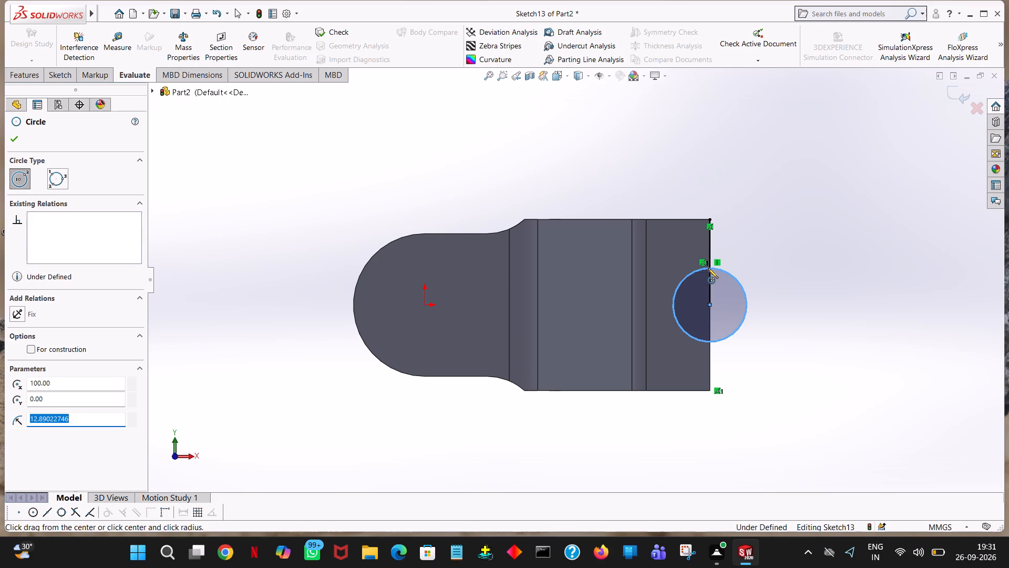
{"action": "type", "text": "12"}
{"action": "key", "text": "Return"}
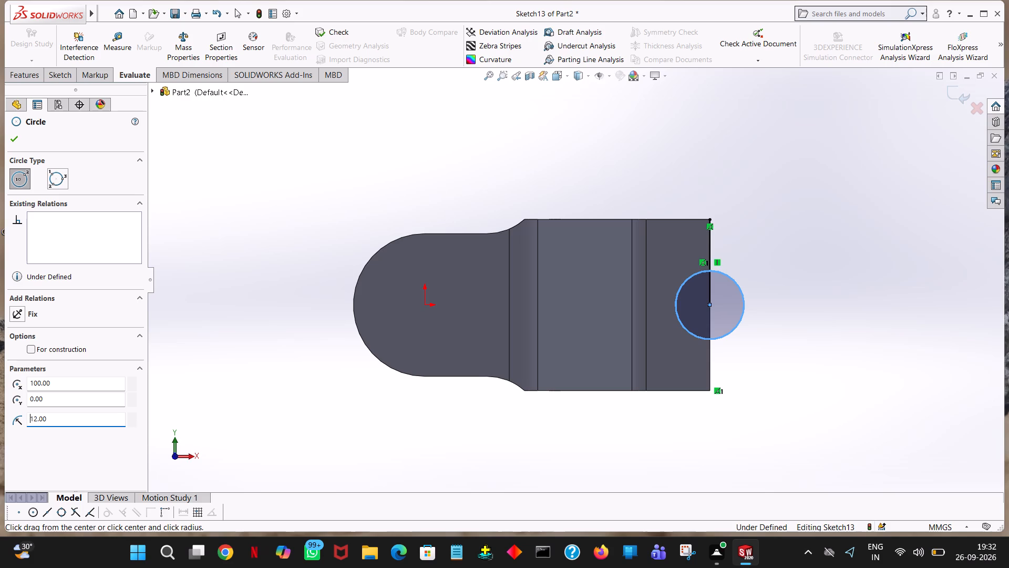
Sketch a slanted line about 72 mm long from the circle's top point to the upper end of the vertical bend edge nearest the rounded end.
{"action": "middle_click_drag", "start_coordinate": [753, 188], "coordinate": [756, 249]}
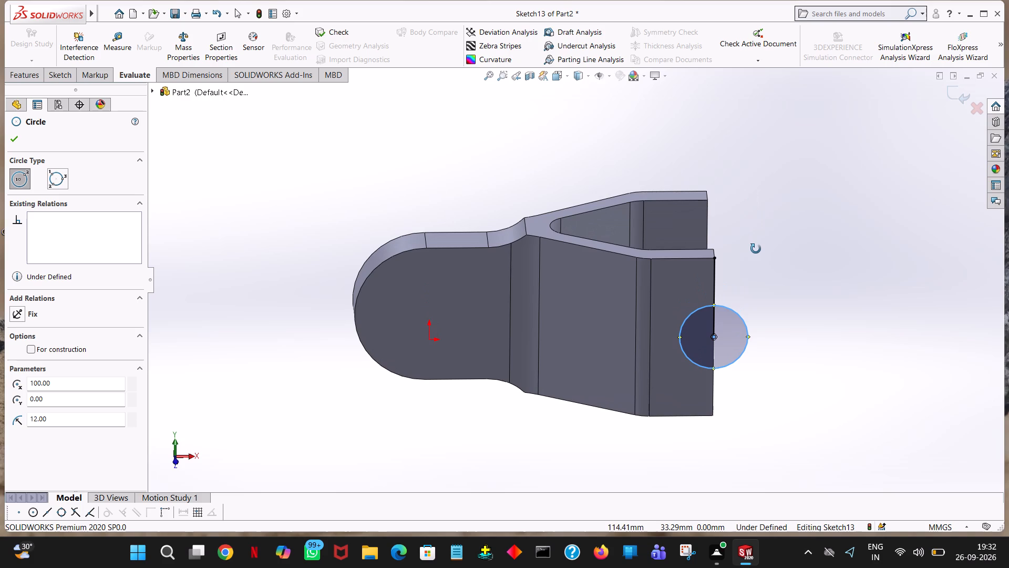
{"action": "middle_click_drag", "start_coordinate": [756, 249], "coordinate": [769, 480]}
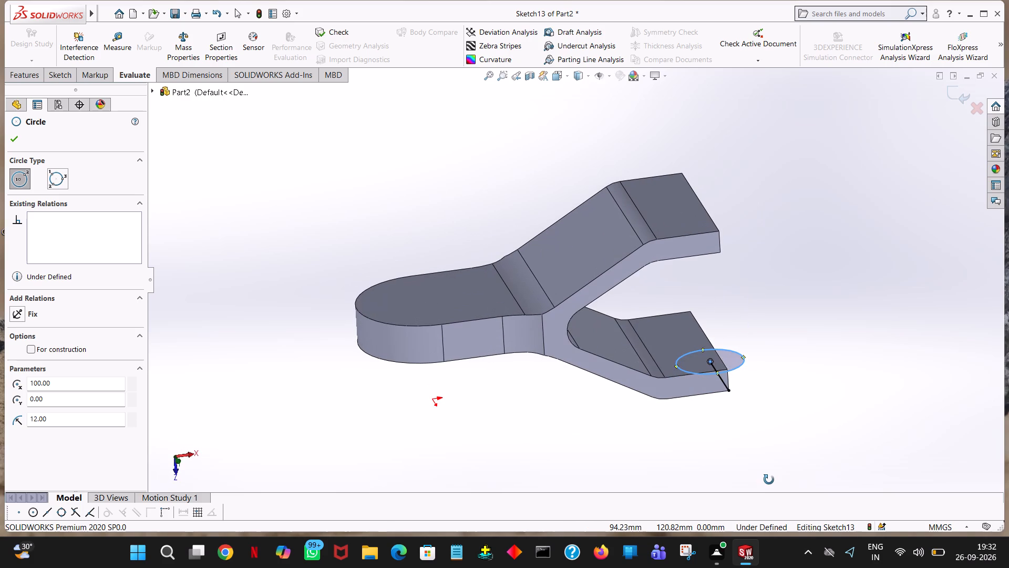
{"action": "middle_click_drag", "start_coordinate": [769, 480], "coordinate": [759, 352]}
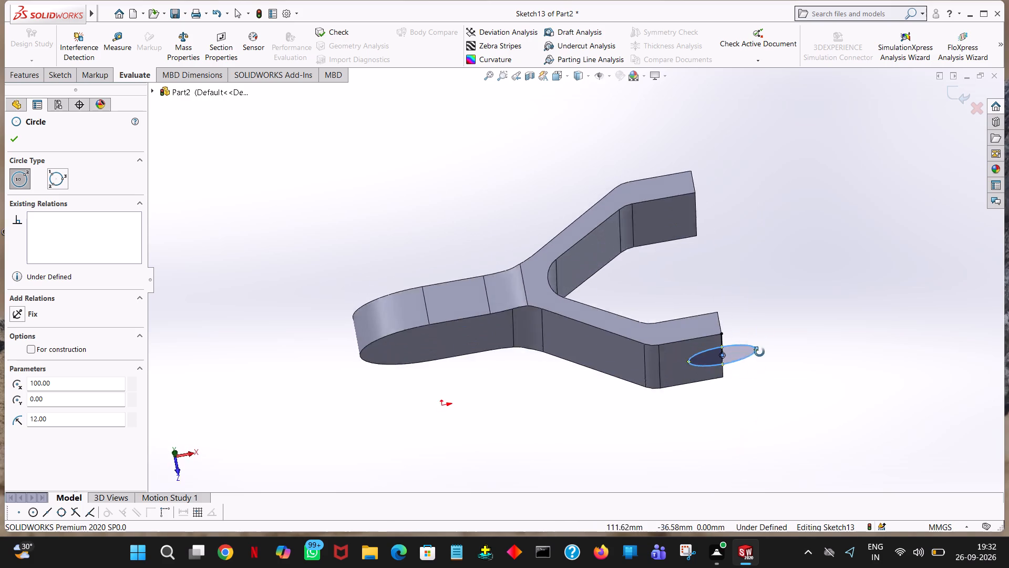
{"action": "middle_click_drag", "start_coordinate": [759, 352], "coordinate": [751, 190]}
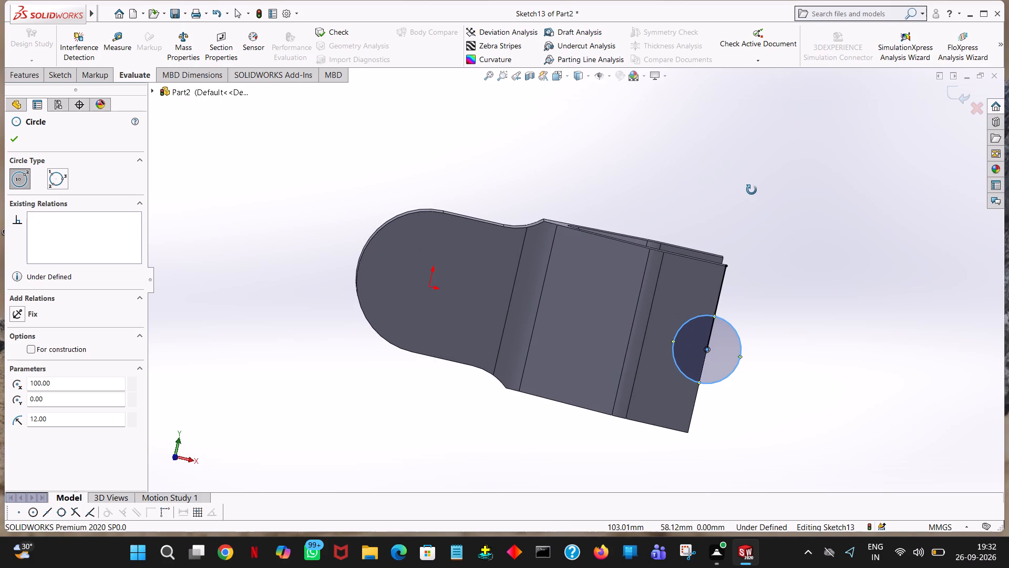
{"action": "middle_click_drag", "start_coordinate": [751, 190], "coordinate": [783, 218]}
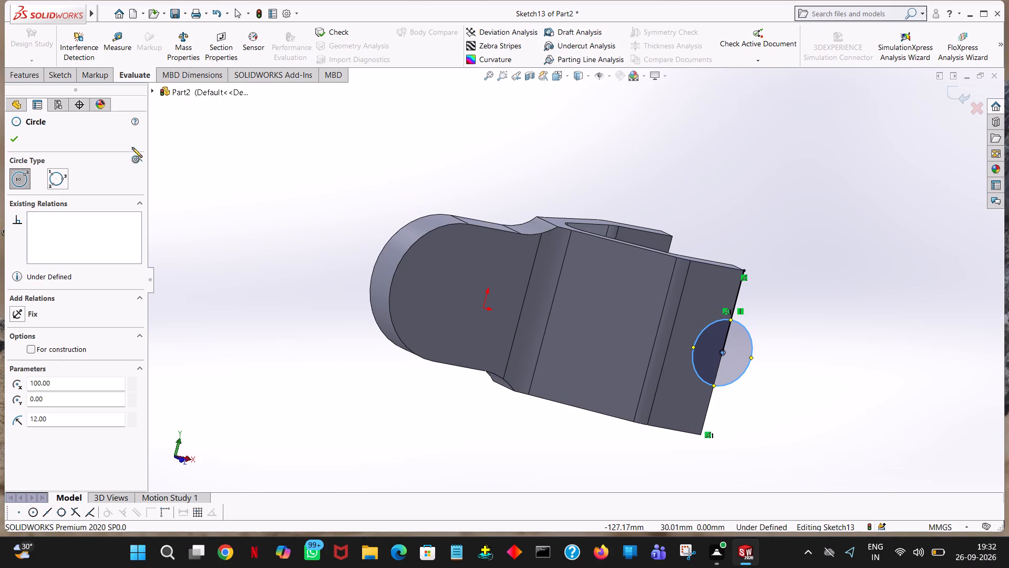
{"action": "key", "text": "space"}
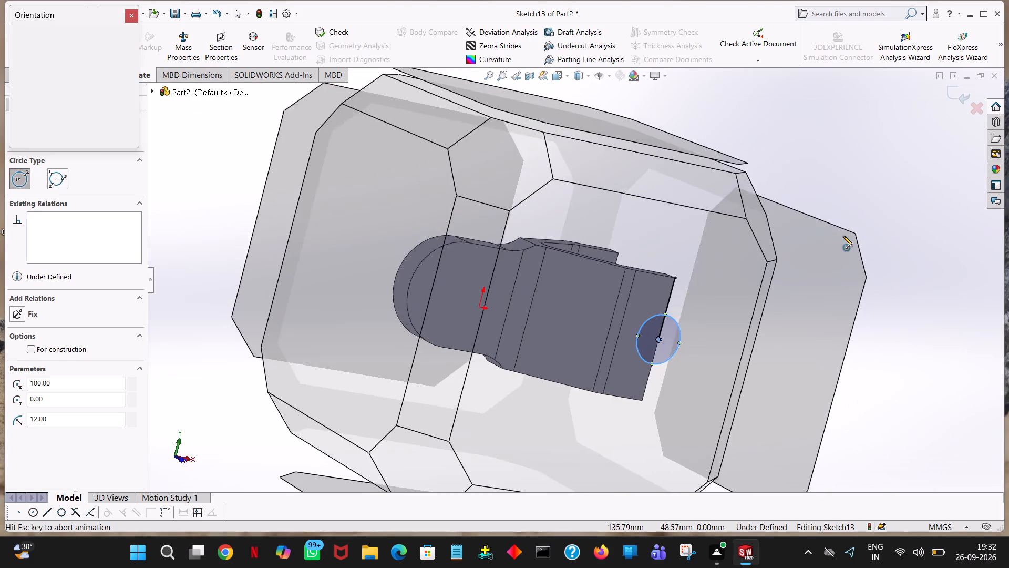
{"action": "left_click", "coordinate": [127, 78]}
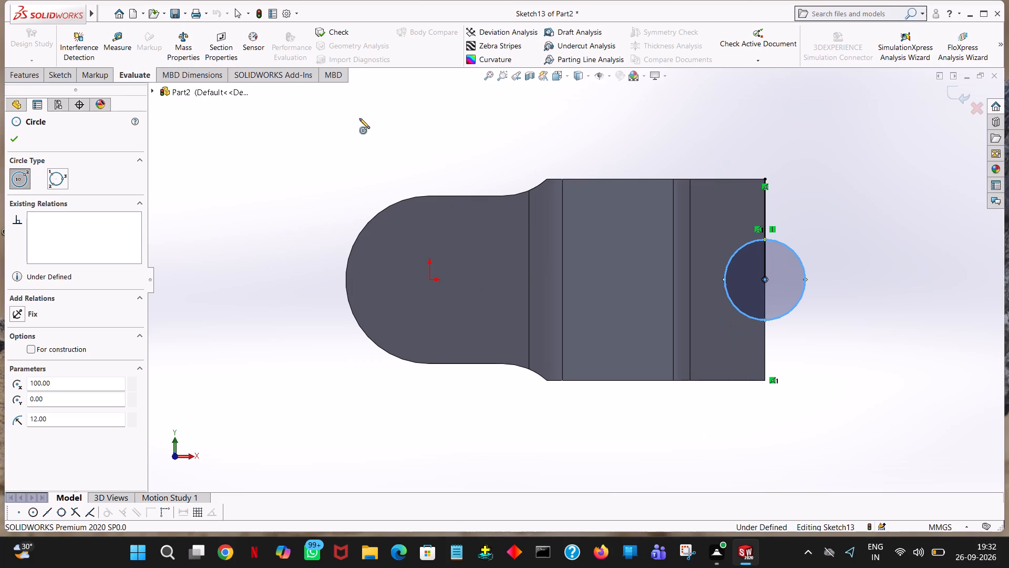
{"action": "left_click", "coordinate": [58, 73]}
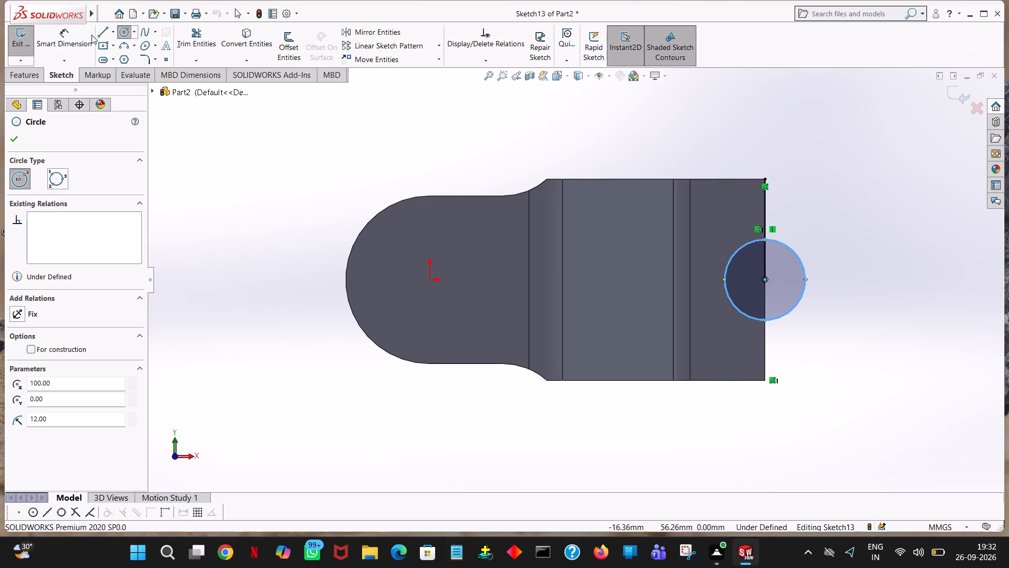
{"action": "left_click", "coordinate": [99, 29]}
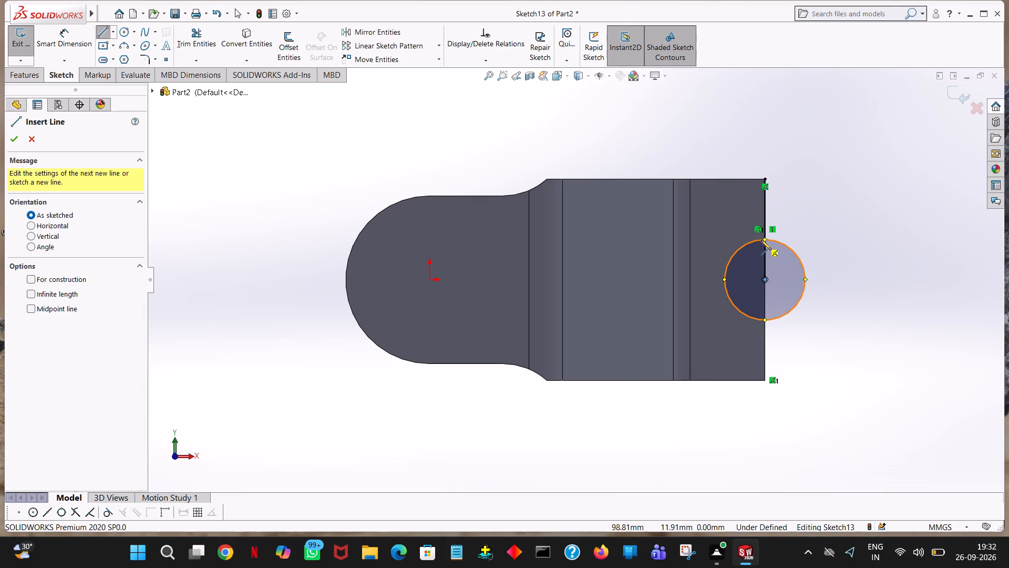
{"action": "left_click", "coordinate": [764, 239]}
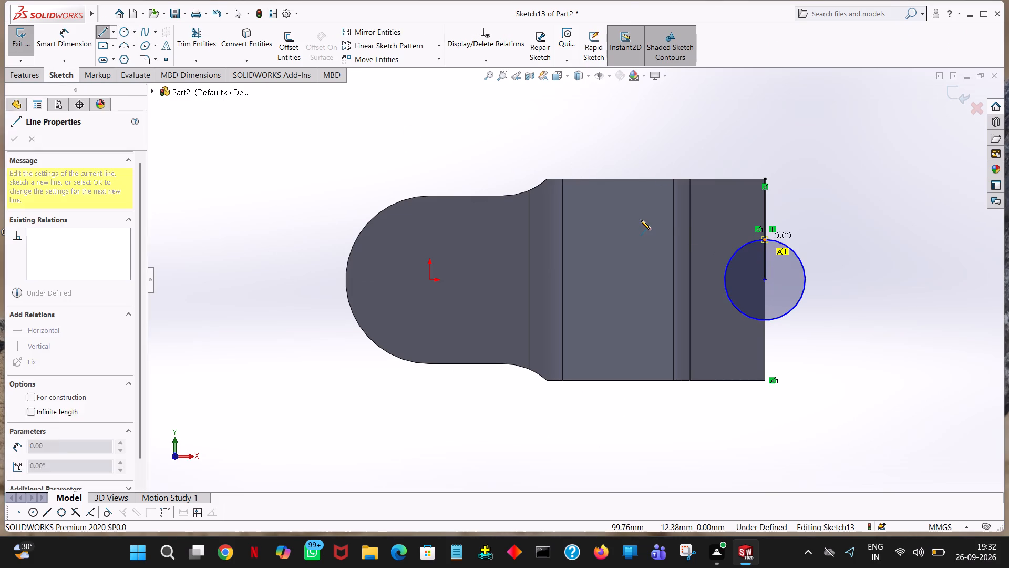
{"action": "left_click", "coordinate": [528, 191]}
{"action": "right_click", "coordinate": [528, 191]}
{"action": "left_click", "coordinate": [554, 200]}
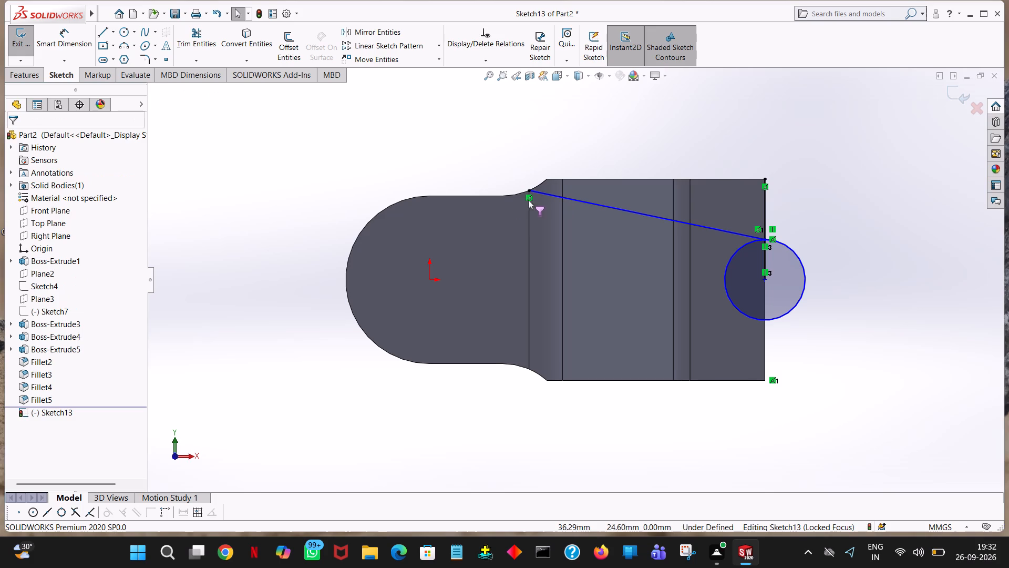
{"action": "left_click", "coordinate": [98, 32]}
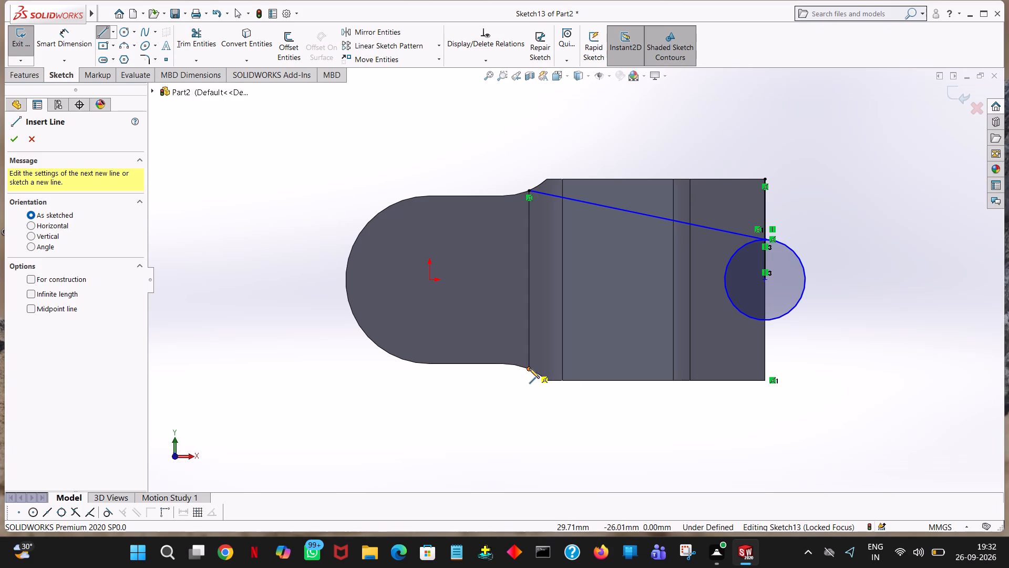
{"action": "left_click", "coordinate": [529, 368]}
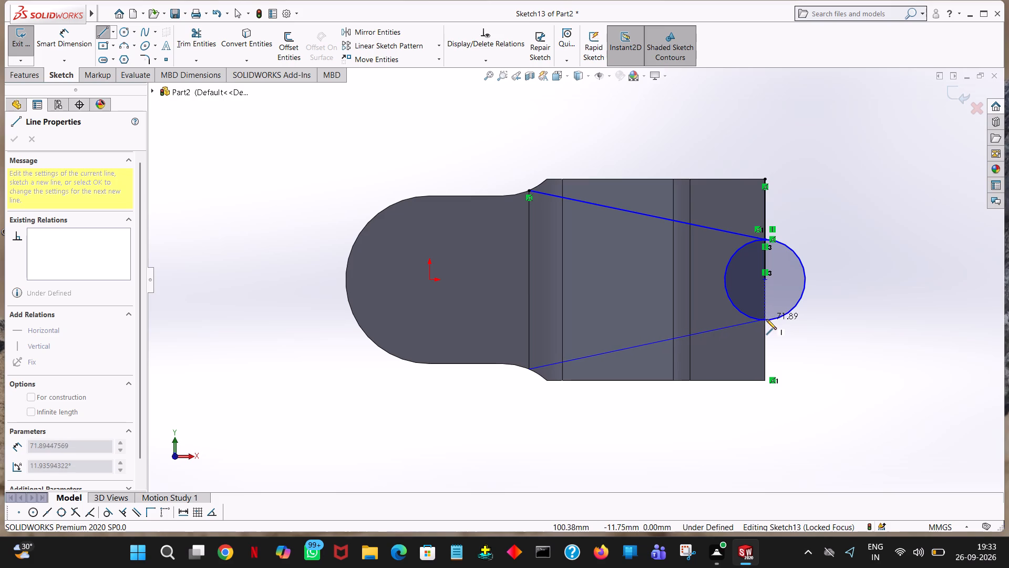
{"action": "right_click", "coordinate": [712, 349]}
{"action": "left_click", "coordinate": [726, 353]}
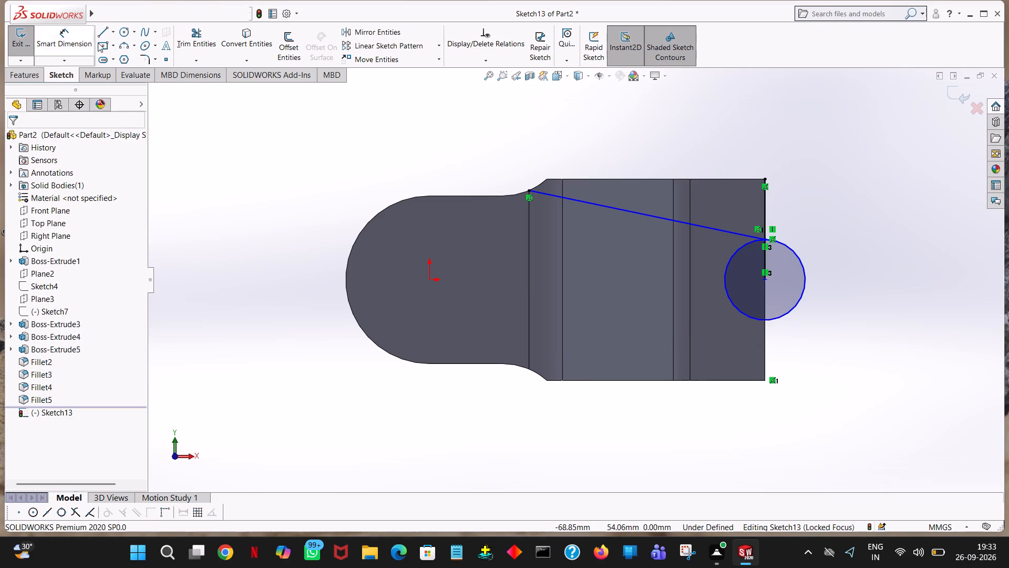
Sketch a chain from the circle's centre: 12 mm straight down, continuing about 72 mm to the lower end of the same bend edge.
{"action": "left_click", "coordinate": [101, 34]}
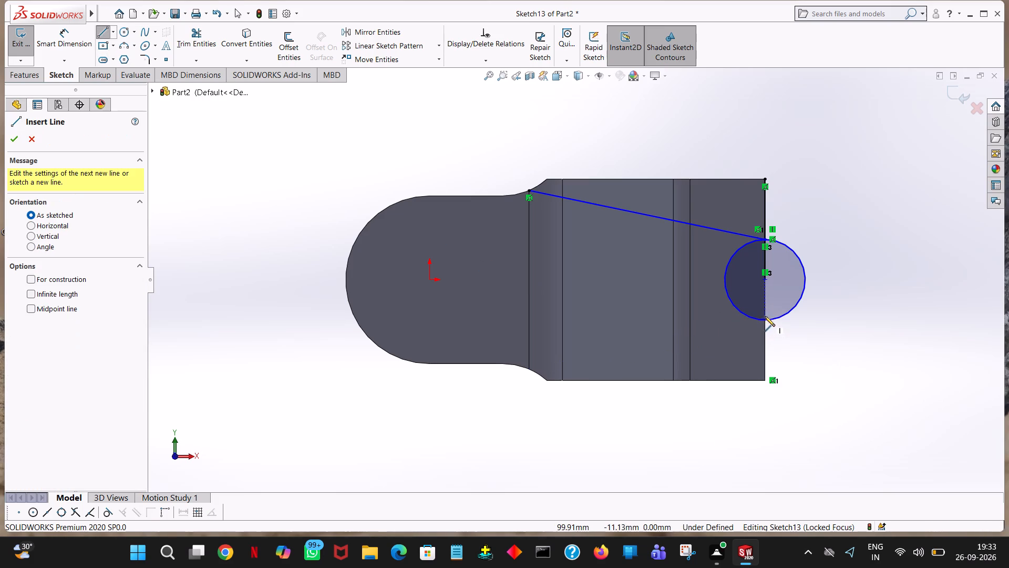
{"action": "left_click", "coordinate": [765, 279]}
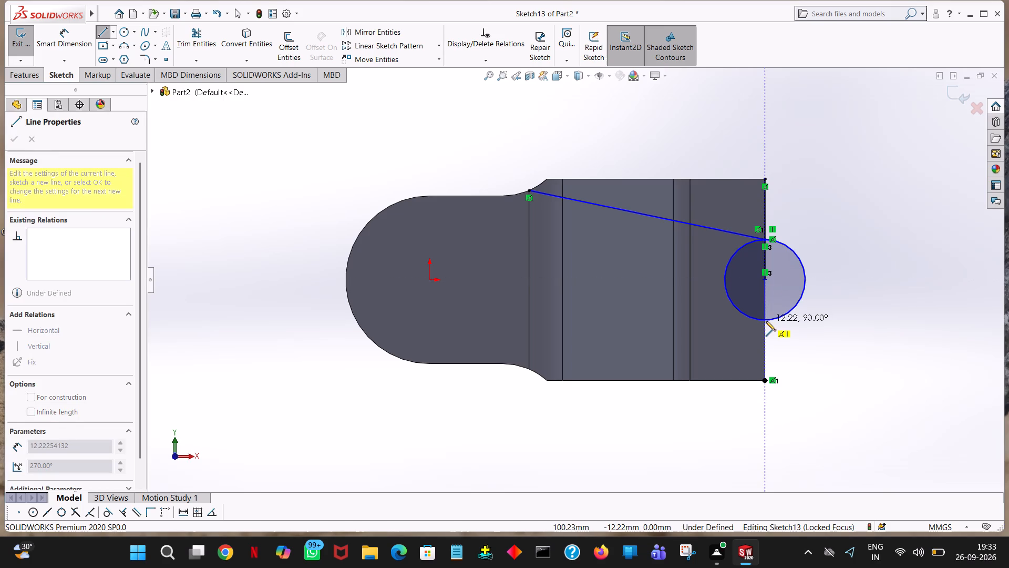
{"action": "left_click", "coordinate": [766, 321]}
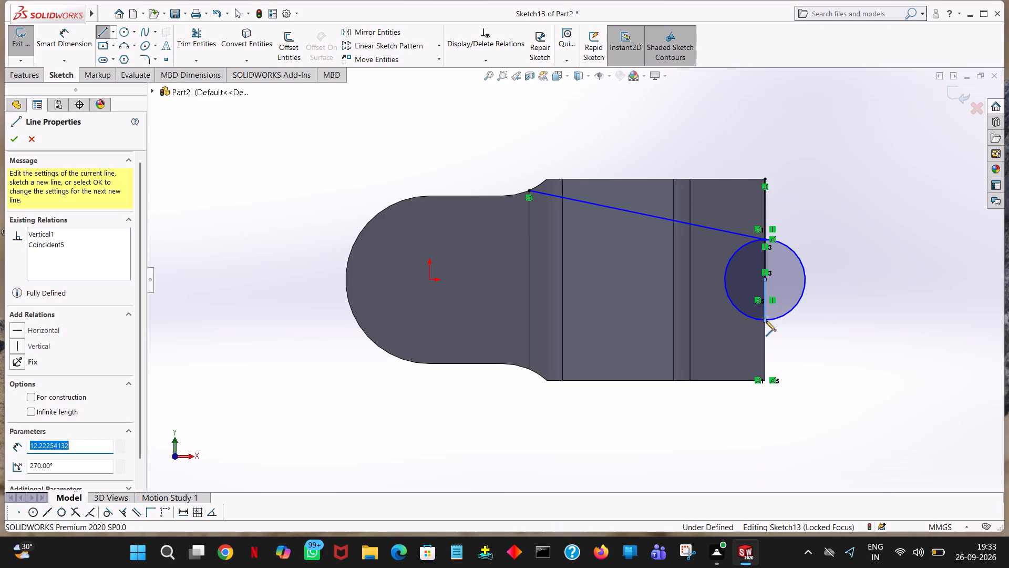
{"action": "type", "text": "12"}
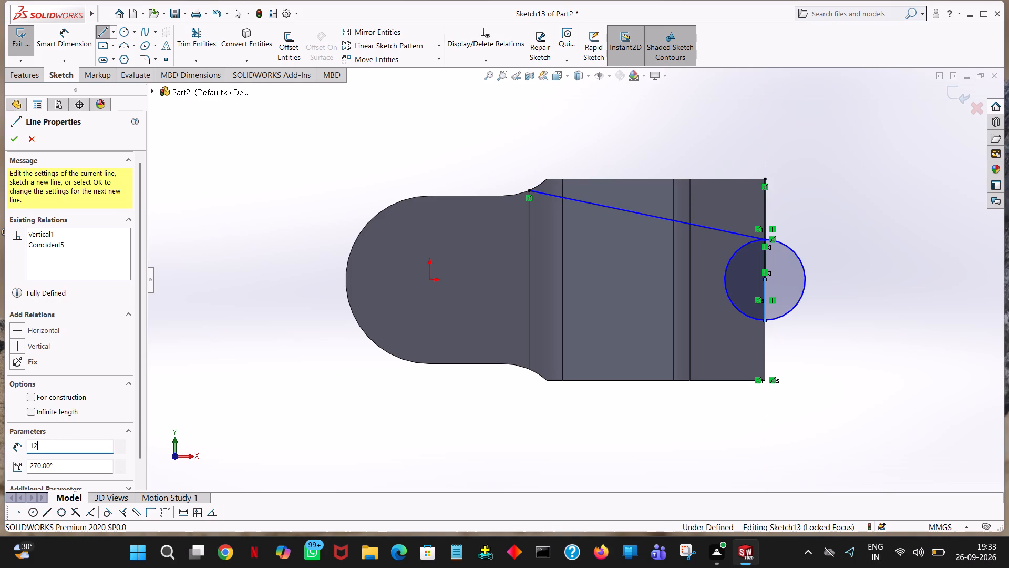
{"action": "key", "text": "Return"}
{"action": "left_click", "coordinate": [528, 369]}
{"action": "right_click", "coordinate": [528, 369]}
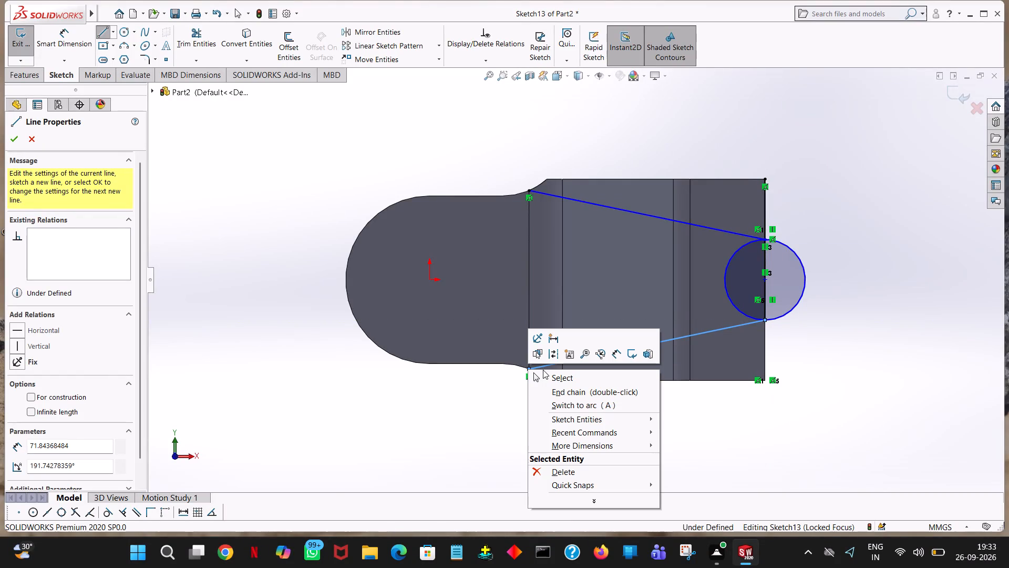
{"action": "left_click", "coordinate": [546, 373]}
{"action": "left_click", "coordinate": [807, 151]}
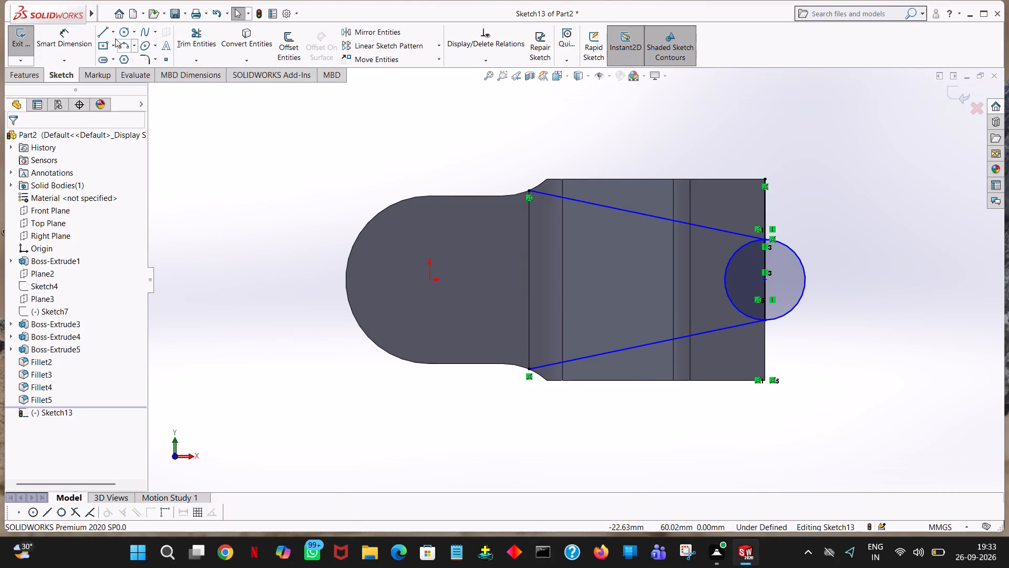
Close the lower cut region with lines 5 mm down from the bend edge, about 70 mm across, and up to the circle's bottom point.
{"action": "left_click", "coordinate": [104, 32]}
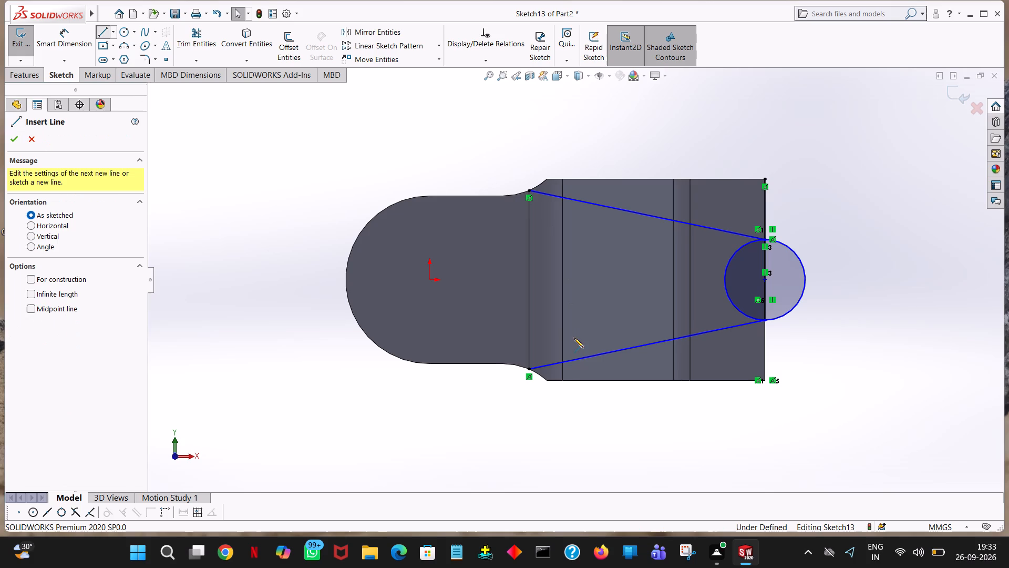
{"action": "left_click", "coordinate": [528, 370]}
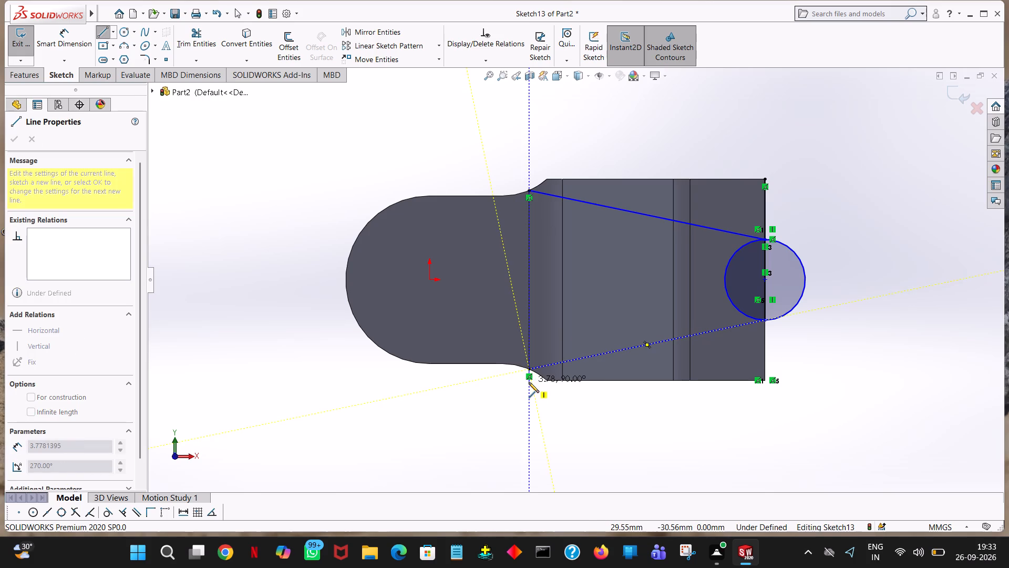
{"action": "left_click", "coordinate": [529, 382]}
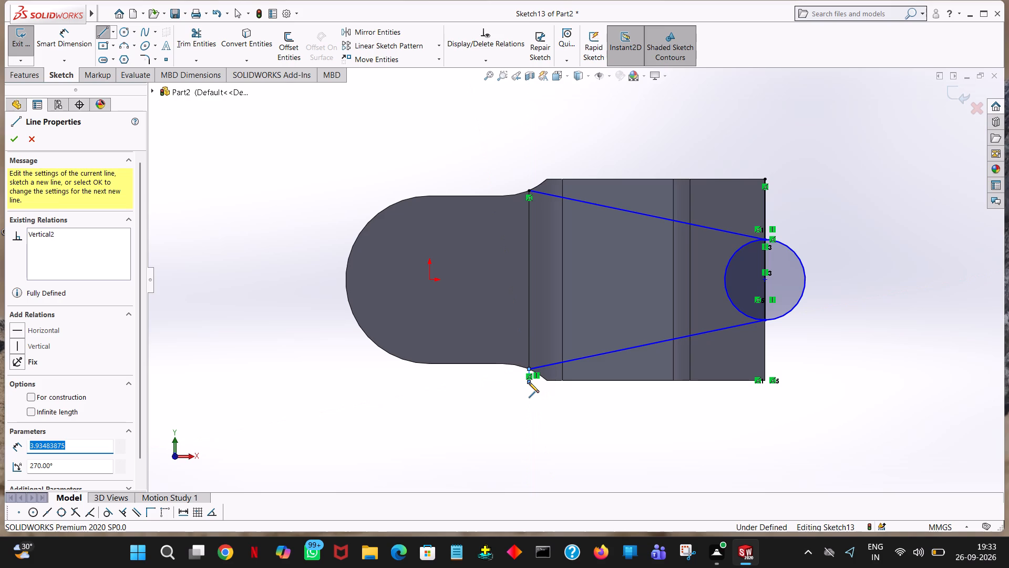
{"action": "key", "text": "5"}
{"action": "key", "text": "Return"}
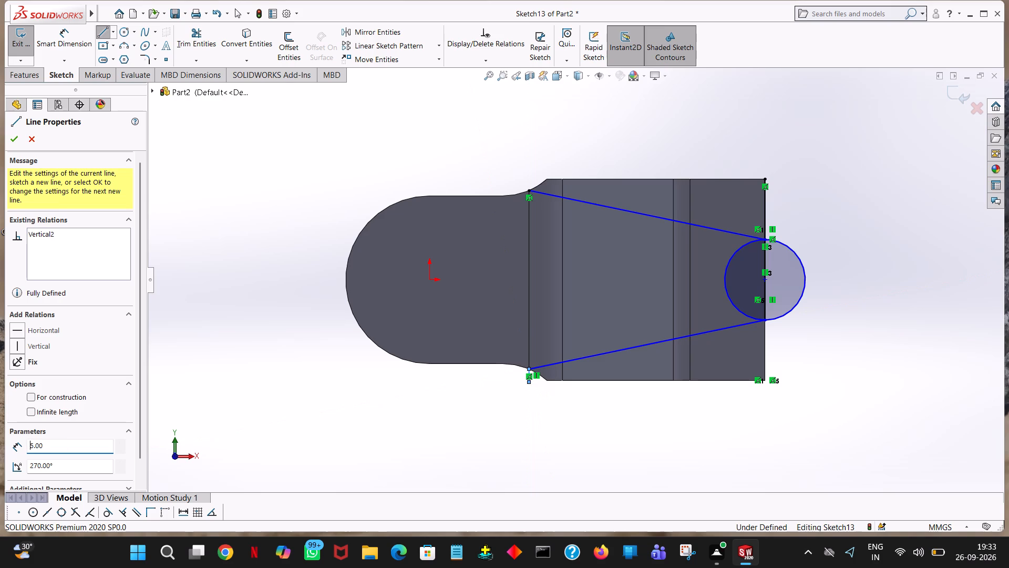
{"action": "left_click", "coordinate": [764, 386]}
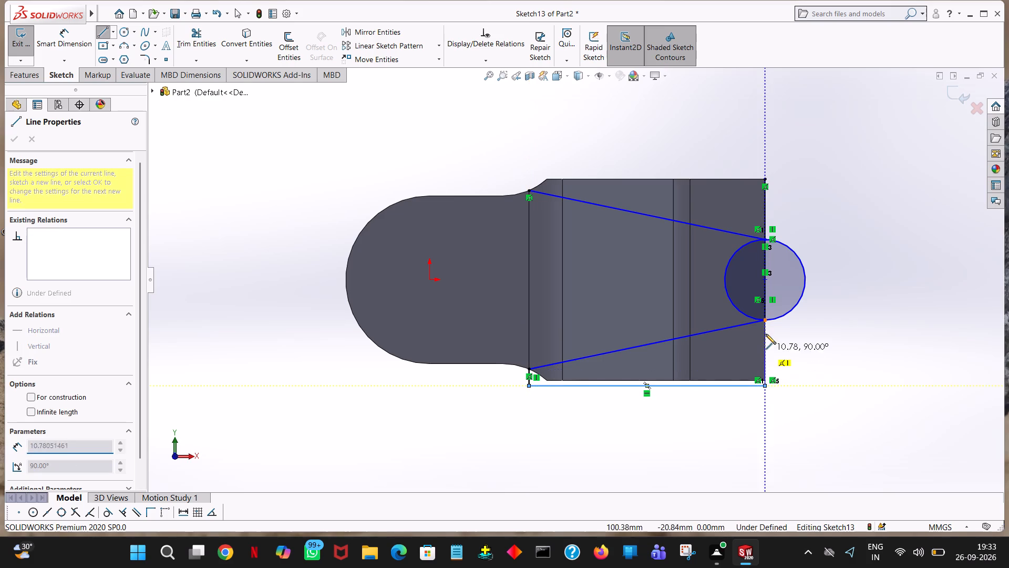
{"action": "left_click", "coordinate": [765, 321]}
{"action": "right_click", "coordinate": [765, 321]}
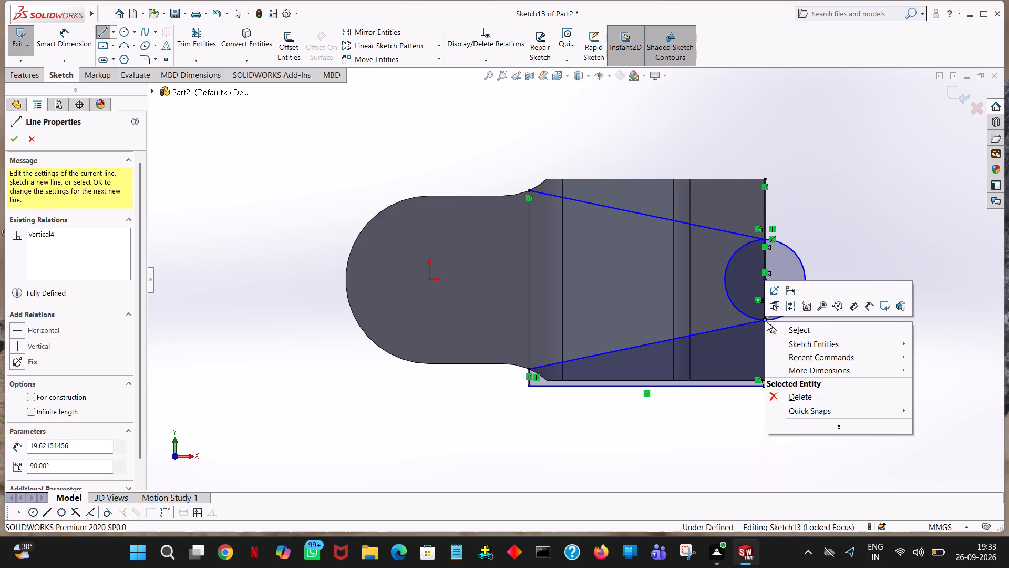
{"action": "left_click", "coordinate": [771, 324]}
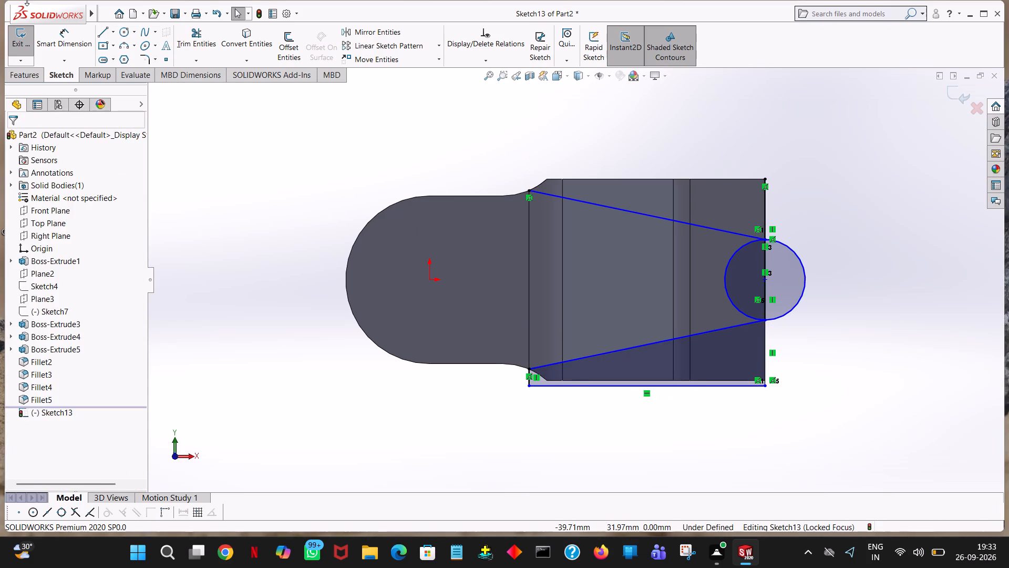
Sketch the upper chain: 5 mm up from the bend edge's upper end, about 70 mm across, and about 1.6 mm down to the arm's corner.
{"action": "left_click", "coordinate": [101, 30]}
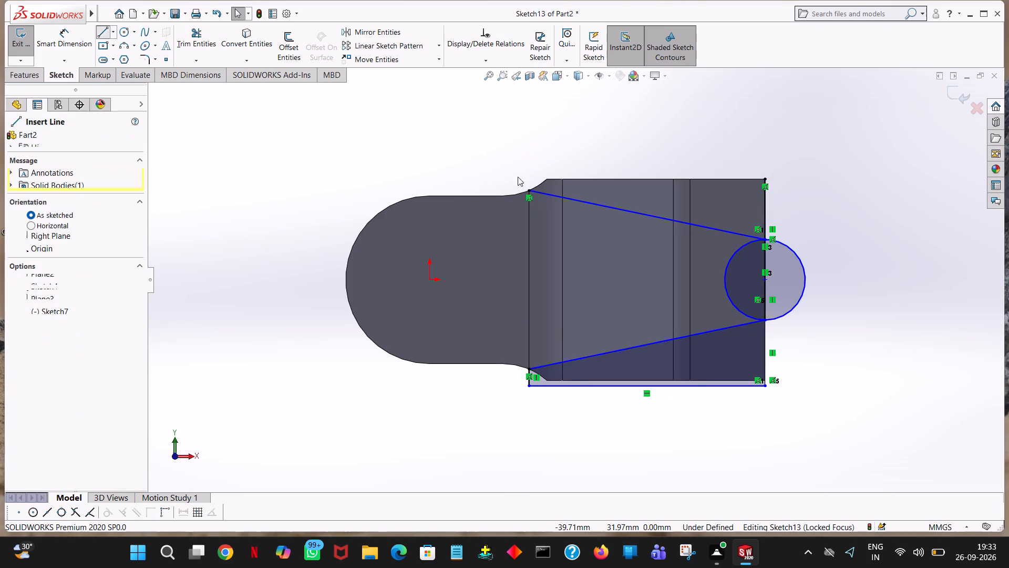
{"action": "left_click", "coordinate": [529, 191]}
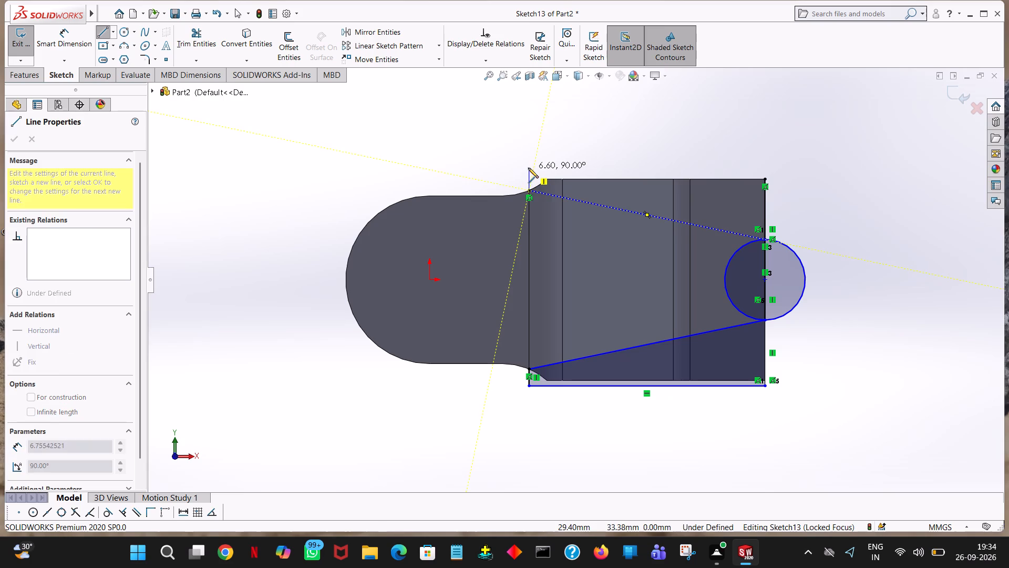
{"action": "left_click", "coordinate": [528, 168]}
{"action": "key", "text": "5"}
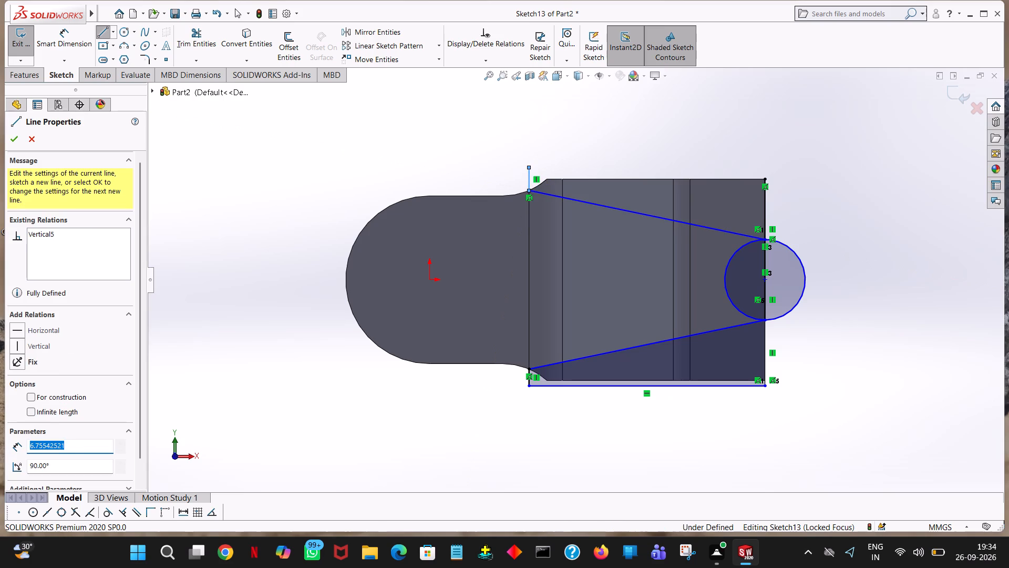
{"action": "key", "text": "Return"}
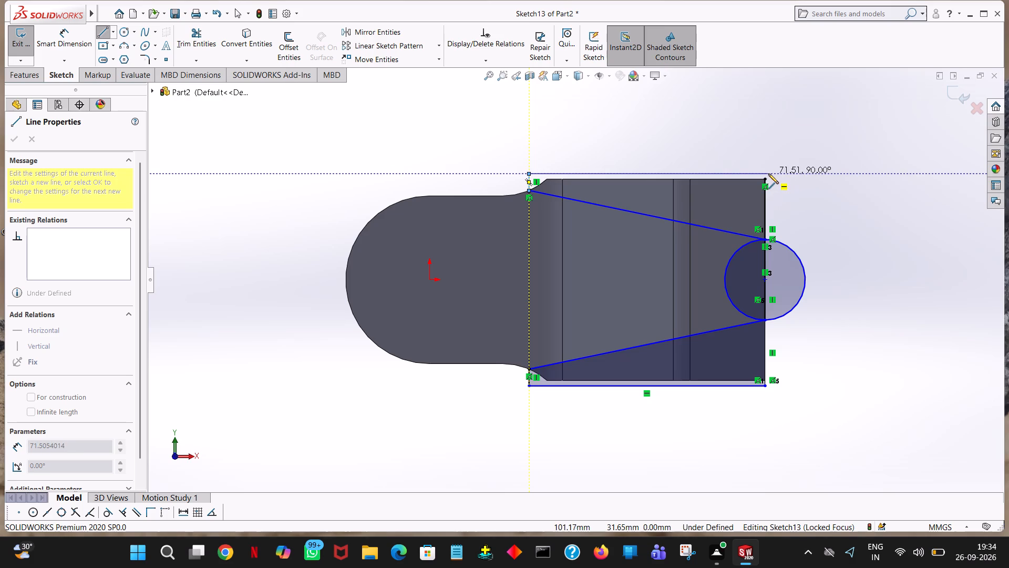
{"action": "left_click", "coordinate": [765, 174]}
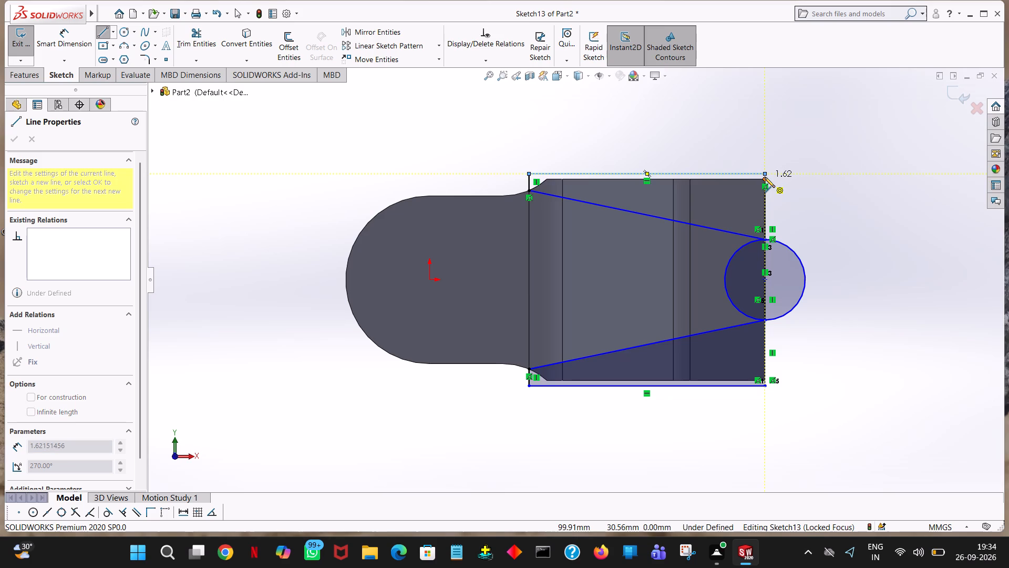
{"action": "left_click", "coordinate": [765, 178]}
{"action": "right_click", "coordinate": [765, 178]}
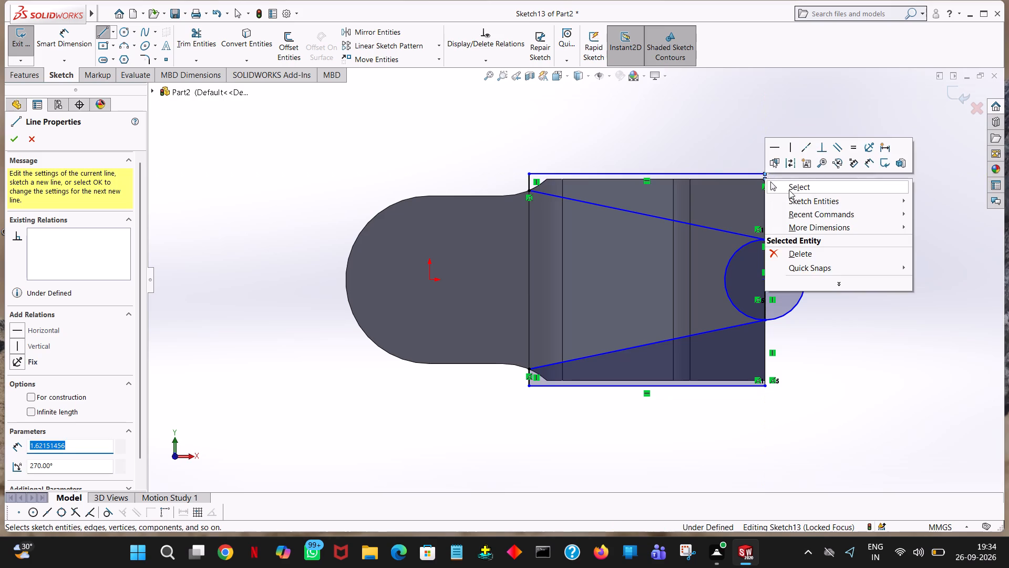
{"action": "left_click", "coordinate": [789, 190]}
{"action": "left_click", "coordinate": [827, 163]}
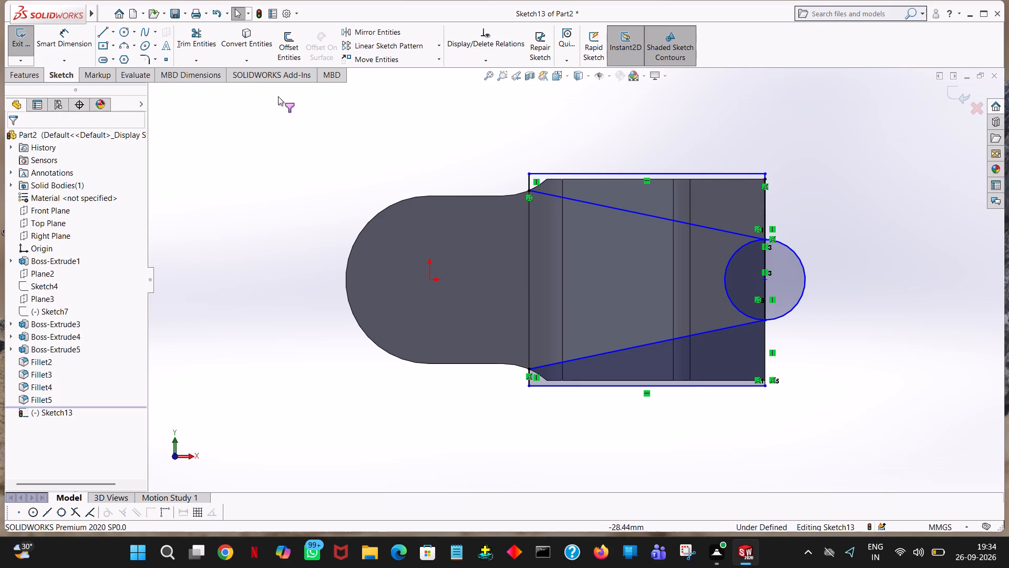
Trim away the vertical sketch segments along the arm's end edge, from the upper chain's outer corner down to the circle's centre.
{"action": "left_click", "coordinate": [204, 42]}
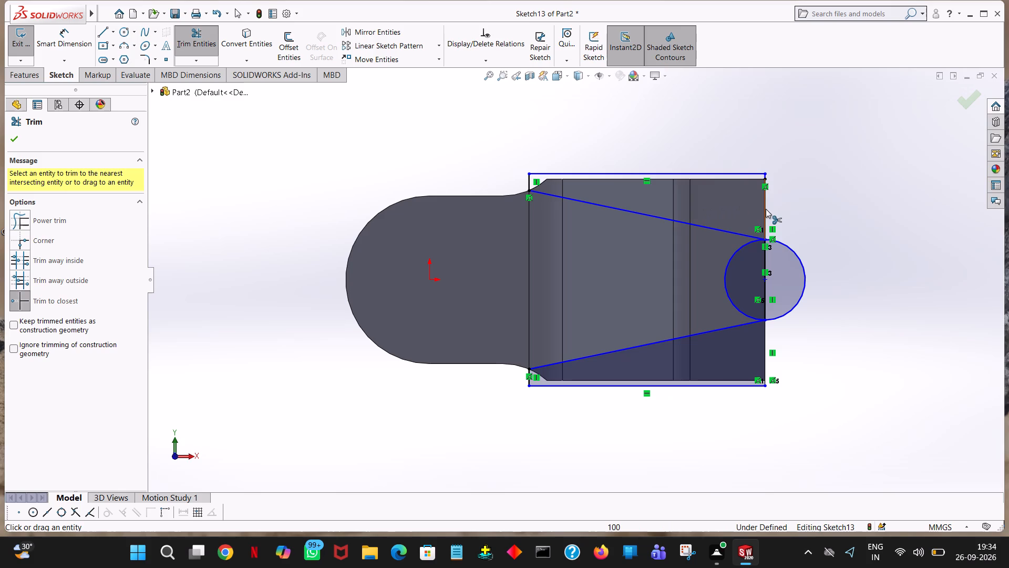
{"action": "left_click", "coordinate": [766, 209]}
{"action": "left_click", "coordinate": [765, 261]}
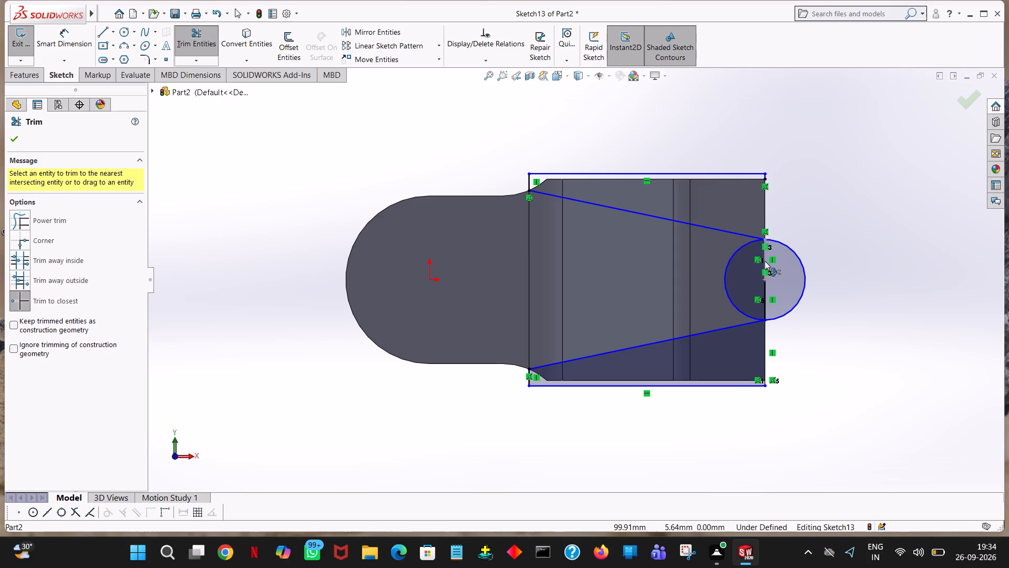
{"action": "left_click", "coordinate": [763, 183]}
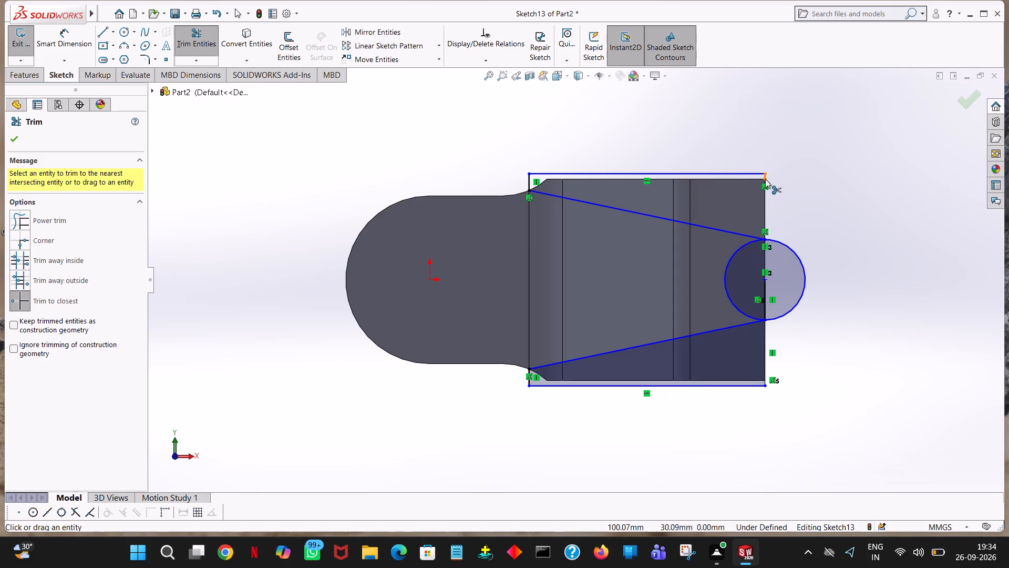
{"action": "left_click", "coordinate": [765, 179]}
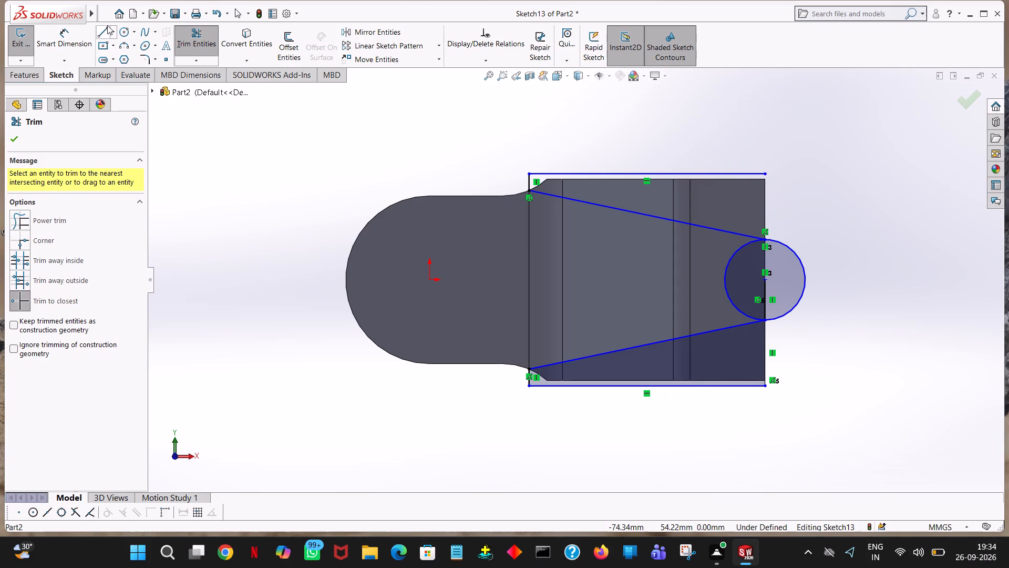
Sketch a vertical line about 32 mm long from the upper chain's outer corner down to the circle's centre.
{"action": "left_click", "coordinate": [100, 29]}
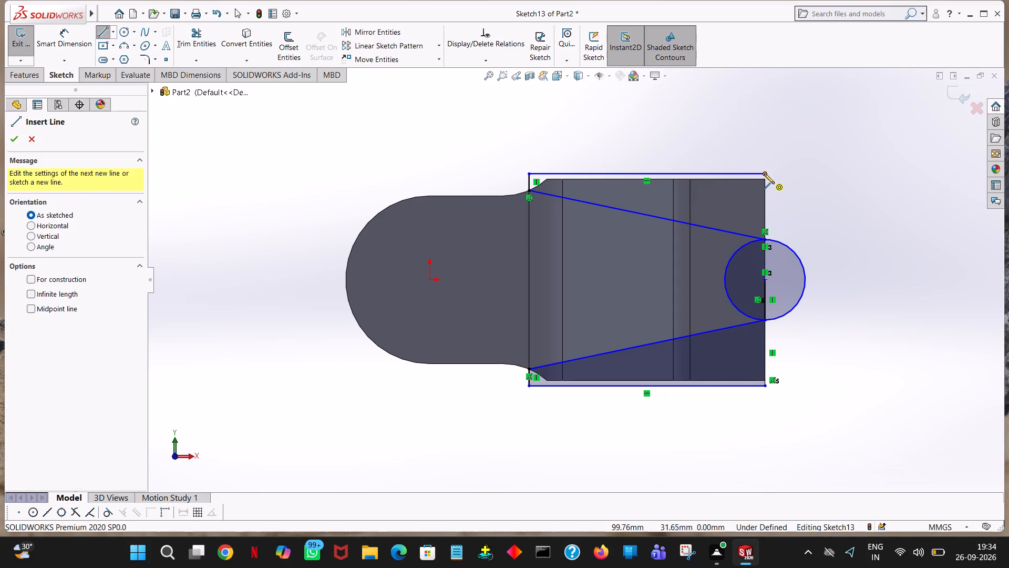
{"action": "left_click", "coordinate": [764, 174]}
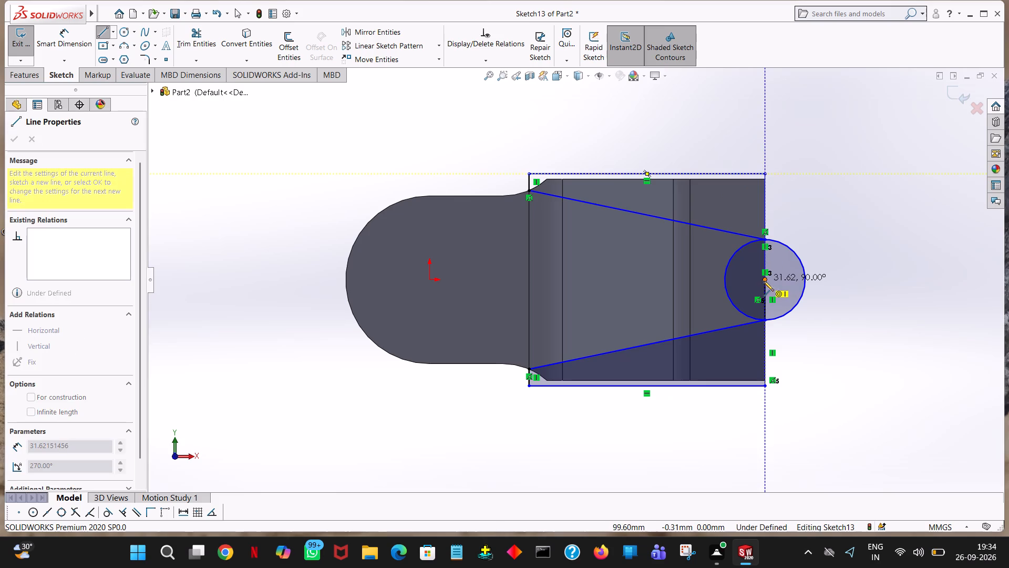
{"action": "left_click", "coordinate": [764, 279]}
{"action": "right_click", "coordinate": [764, 279]}
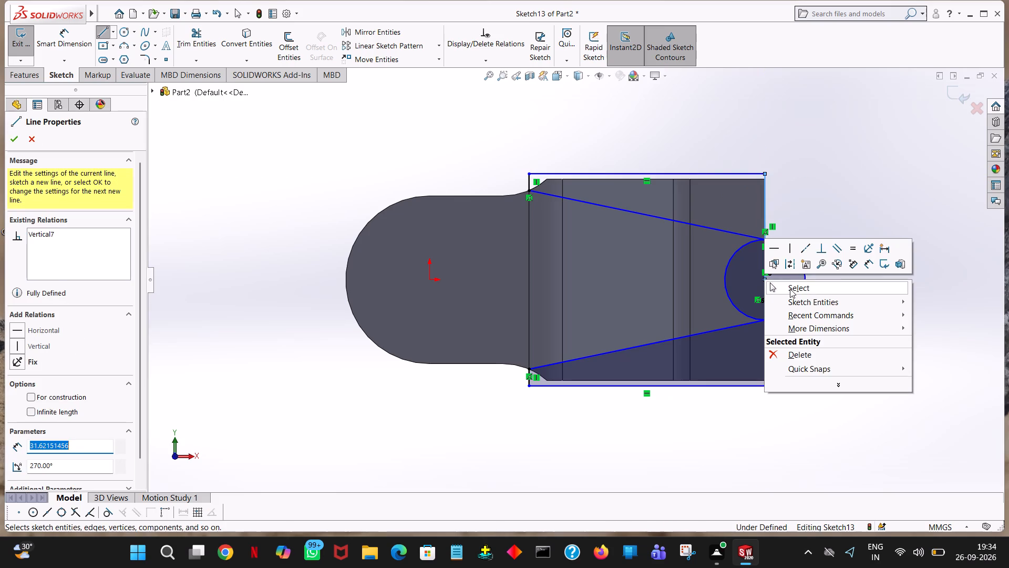
{"action": "left_click", "coordinate": [790, 289]}
{"action": "left_click", "coordinate": [812, 189]}
Make a 75 mm blind extruded cut through both arms using the four sketch regions outside the two slanted lines.
{"action": "middle_click_drag", "start_coordinate": [813, 189], "coordinate": [819, 70]}
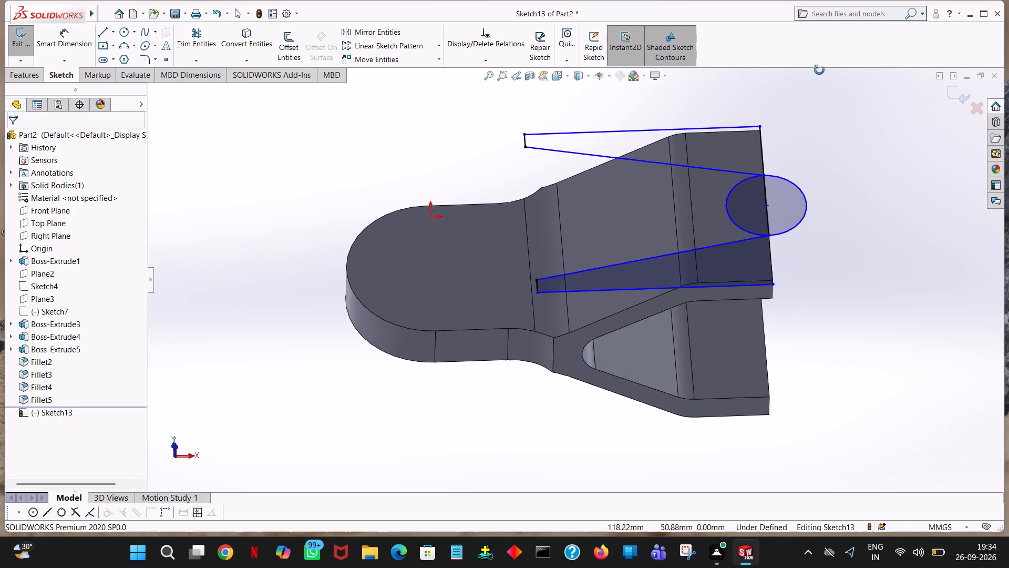
{"action": "middle_click_drag", "start_coordinate": [819, 70], "coordinate": [875, 320]}
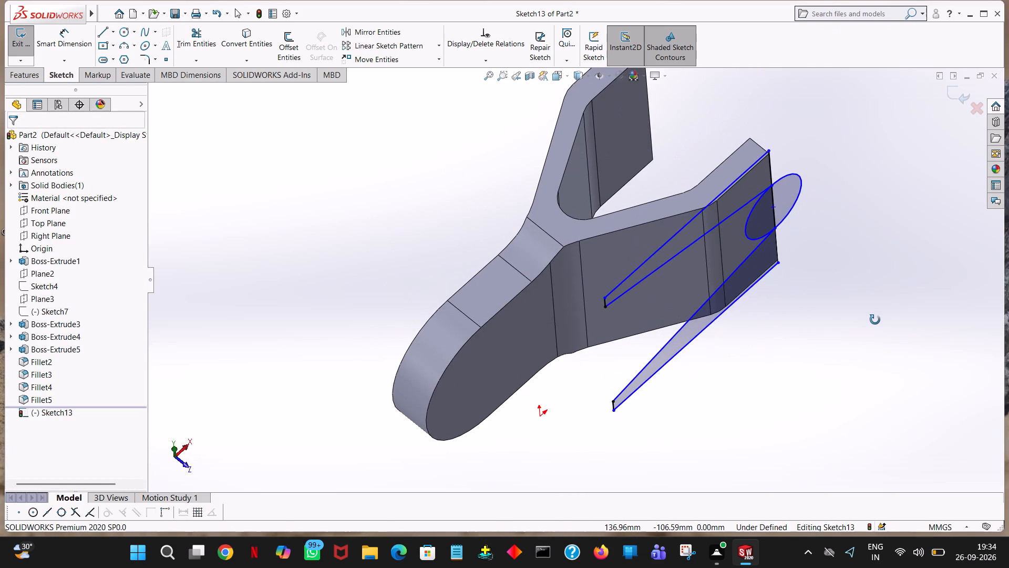
{"action": "middle_click_drag", "start_coordinate": [875, 320], "coordinate": [862, 279]}
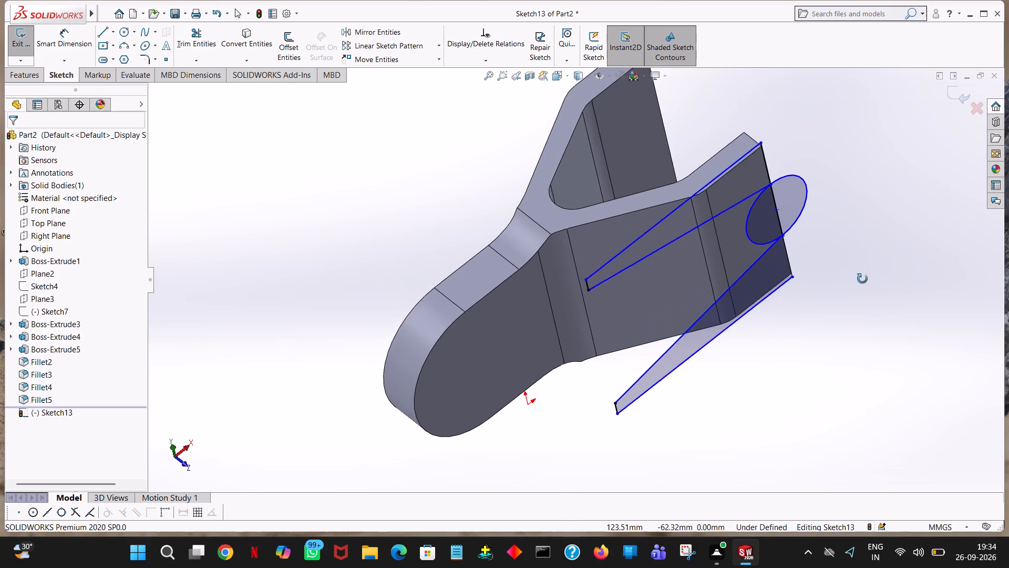
{"action": "middle_click_drag", "start_coordinate": [862, 279], "coordinate": [819, 190]}
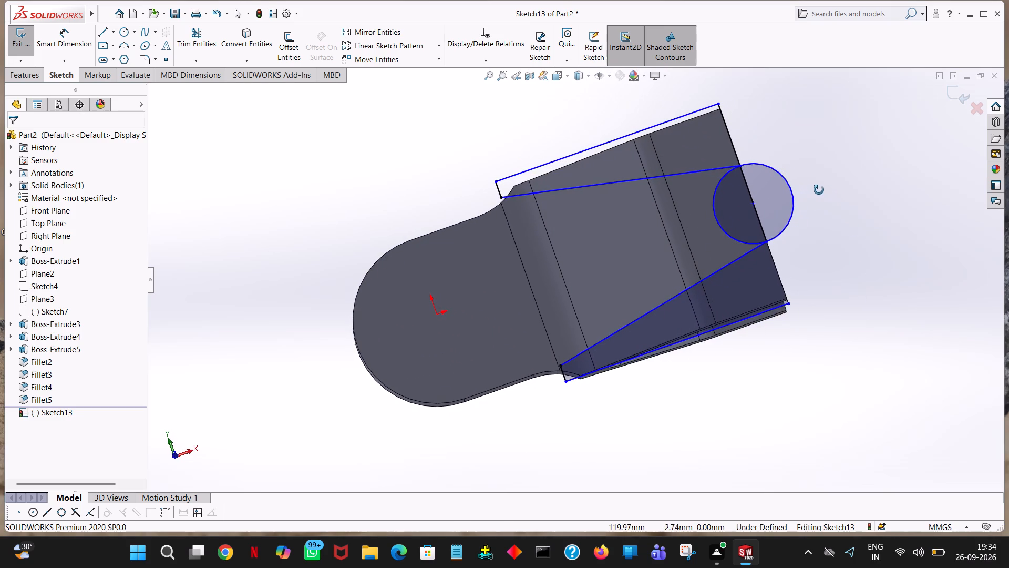
{"action": "middle_click_drag", "start_coordinate": [819, 190], "coordinate": [820, 191]}
{"action": "key", "text": "space"}
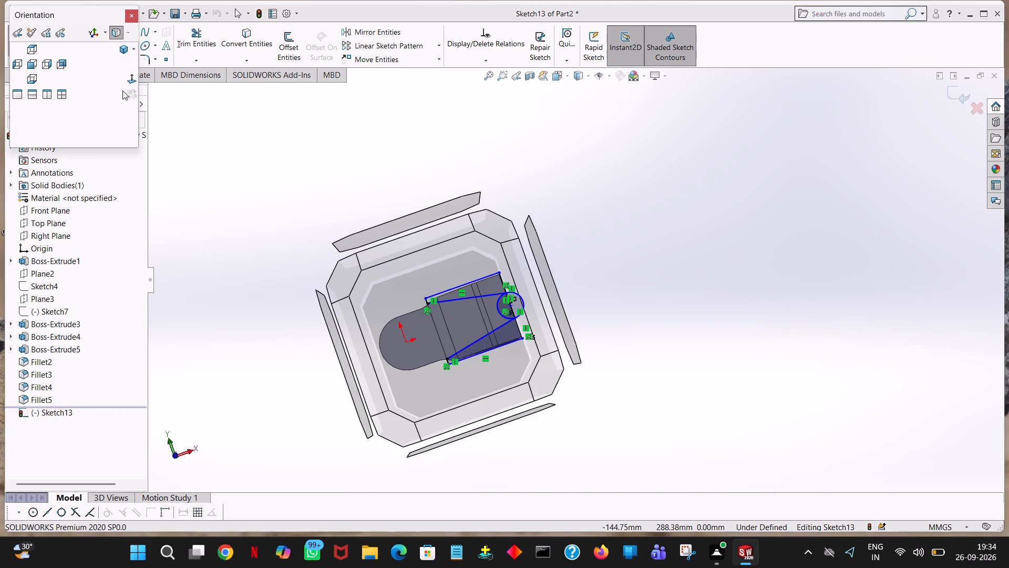
{"action": "left_click", "coordinate": [126, 77]}
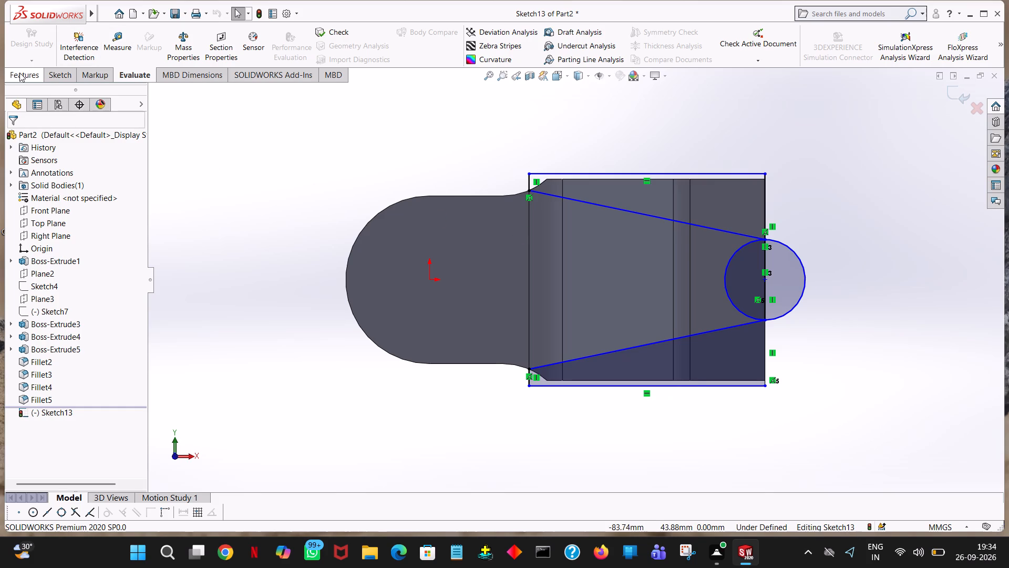
{"action": "left_click", "coordinate": [33, 79]}
{"action": "left_click", "coordinate": [189, 54]}
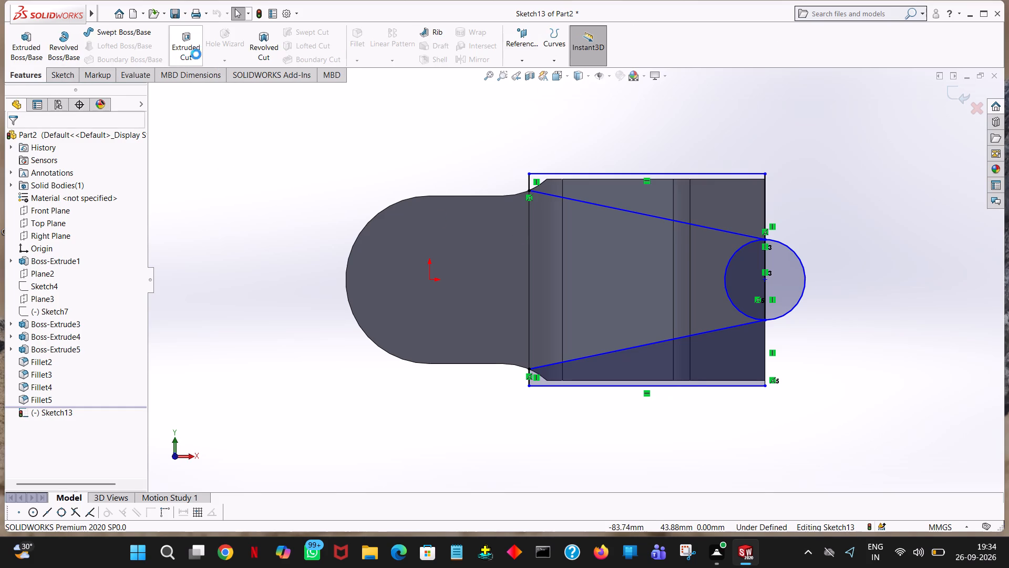
{"action": "left_click", "coordinate": [651, 198]}
{"action": "left_click", "coordinate": [721, 206]}
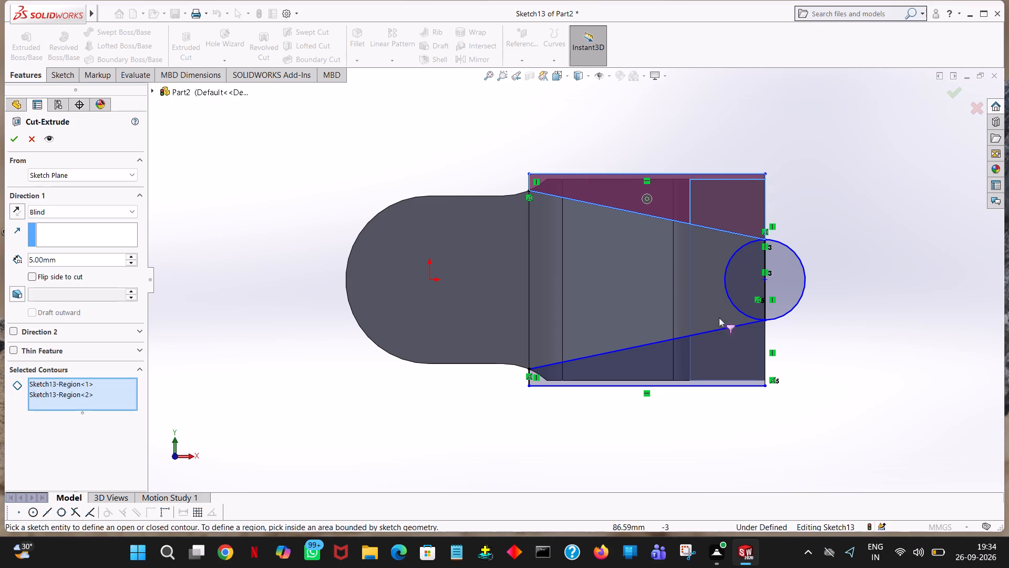
{"action": "left_click", "coordinate": [717, 366]}
{"action": "left_click", "coordinate": [650, 368]}
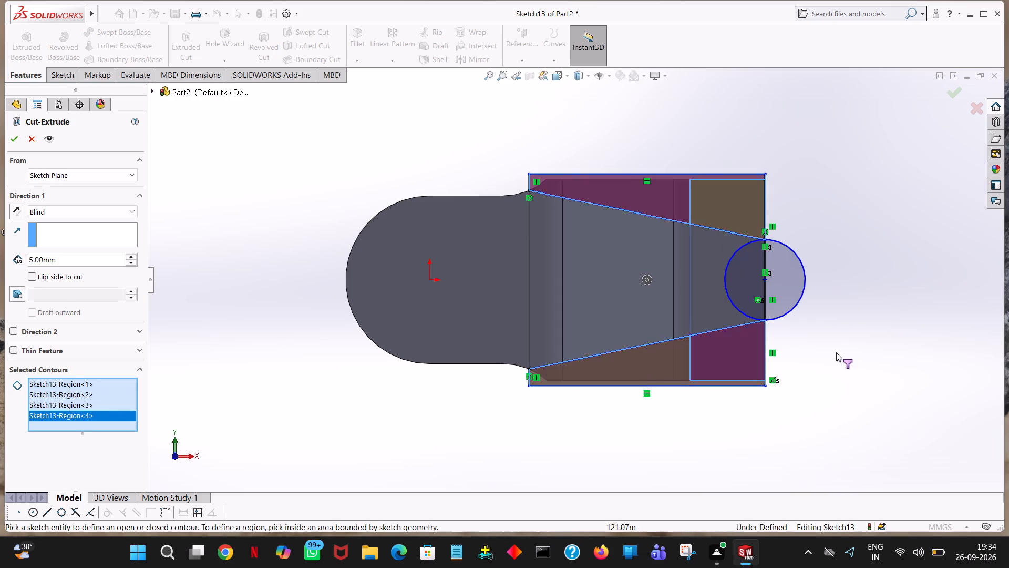
{"action": "middle_click_drag", "start_coordinate": [839, 352], "coordinate": [758, 376]}
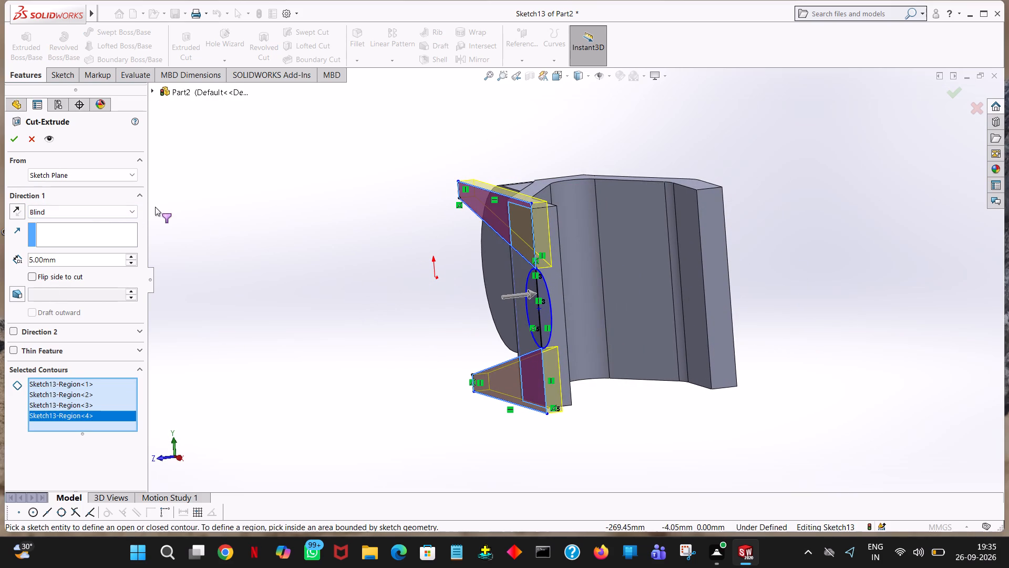
{"action": "triple_click", "coordinate": [130, 257]}
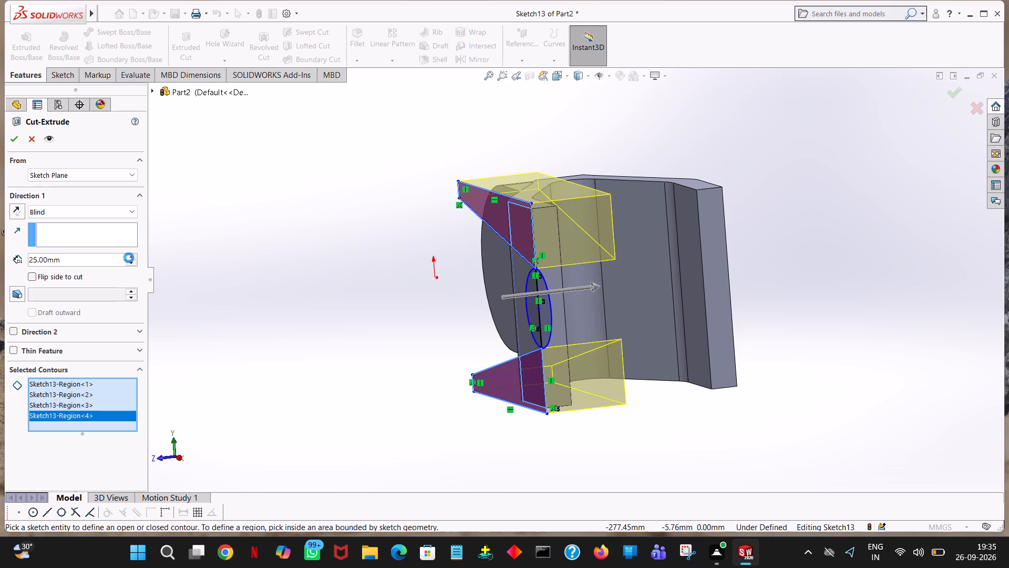
{"action": "triple_click", "coordinate": [129, 258]}
{"action": "triple_click", "coordinate": [129, 258]}
{"action": "triple_click", "coordinate": [129, 260]}
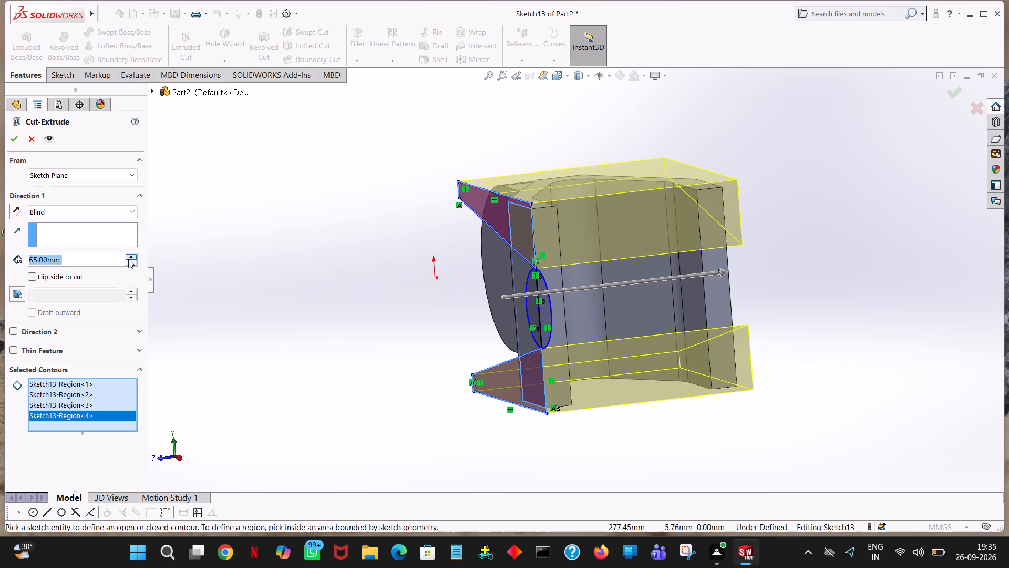
{"action": "left_click", "coordinate": [128, 258]}
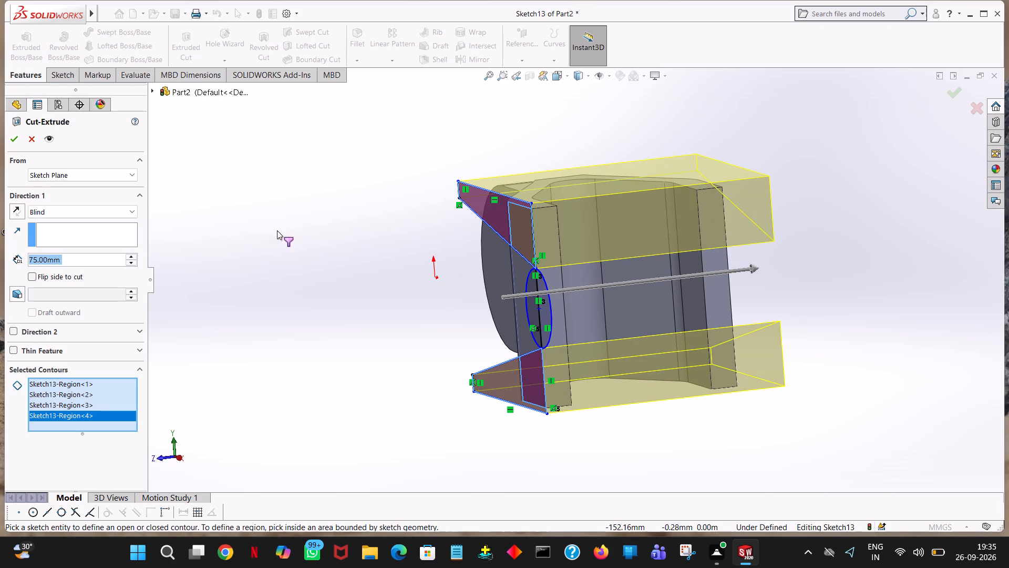
{"action": "middle_click_drag", "start_coordinate": [277, 230], "coordinate": [334, 425]}
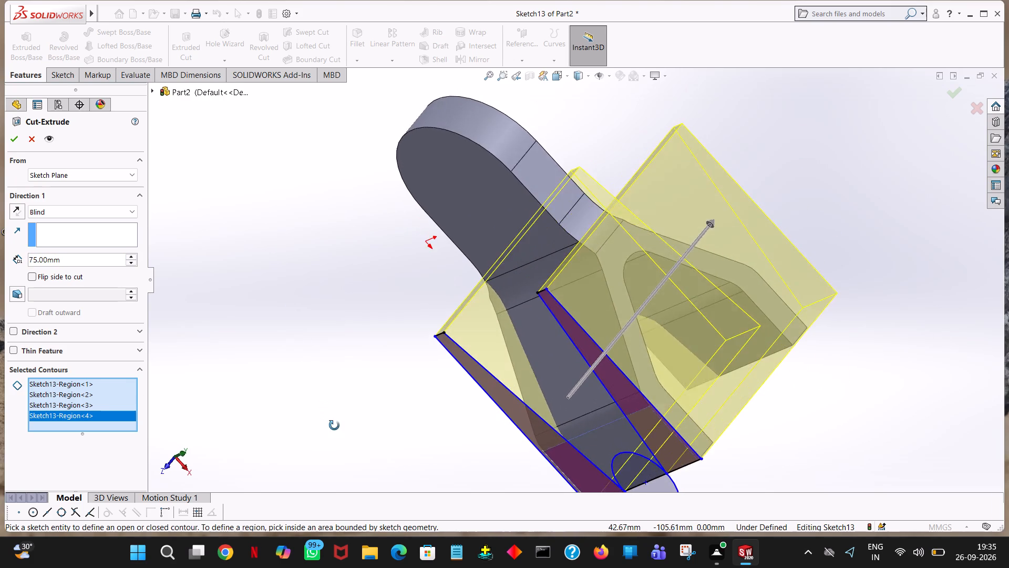
{"action": "middle_click_drag", "start_coordinate": [334, 425], "coordinate": [390, 329]}
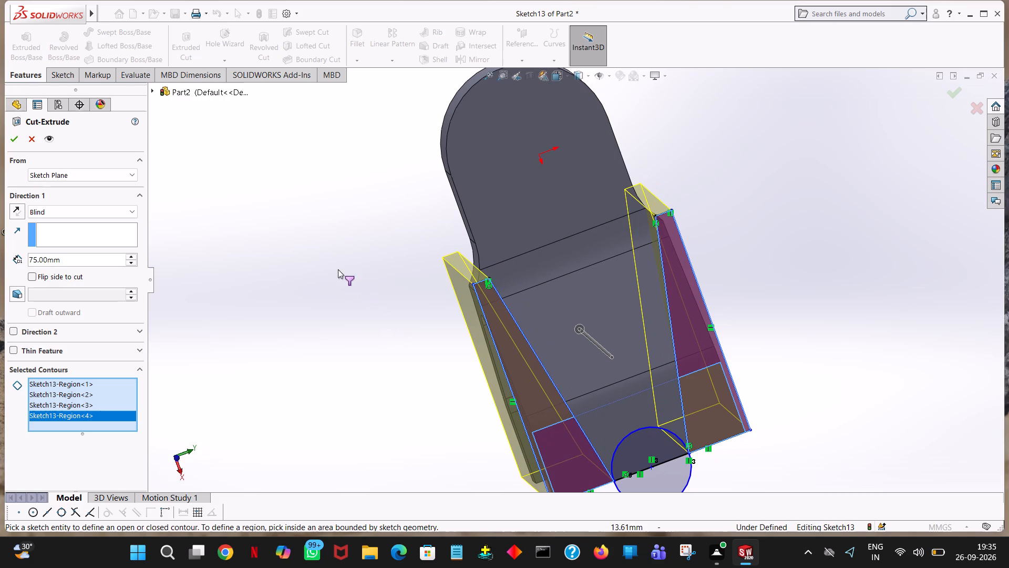
{"action": "left_click", "coordinate": [19, 140]}
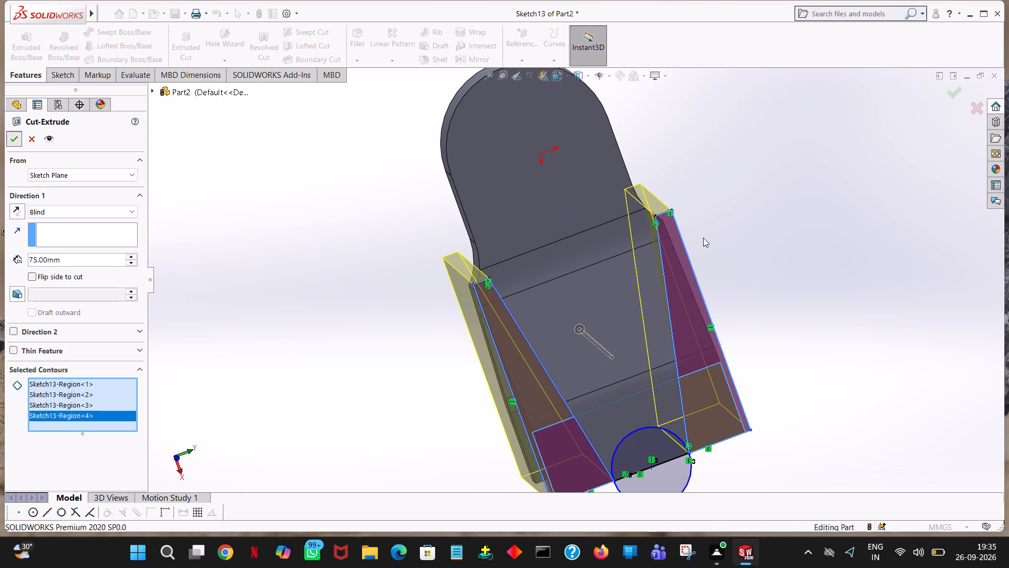
{"action": "left_click", "coordinate": [851, 326]}
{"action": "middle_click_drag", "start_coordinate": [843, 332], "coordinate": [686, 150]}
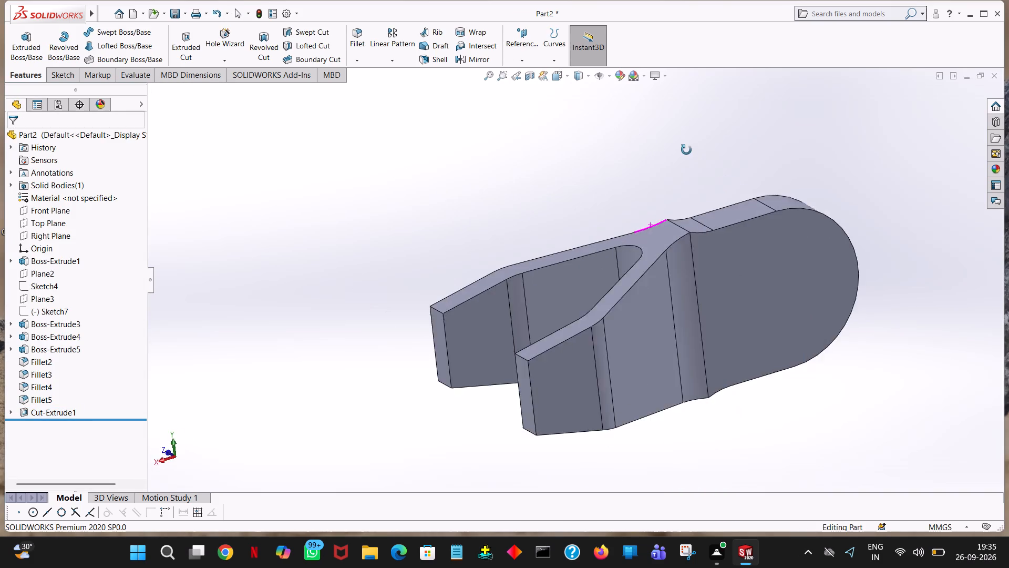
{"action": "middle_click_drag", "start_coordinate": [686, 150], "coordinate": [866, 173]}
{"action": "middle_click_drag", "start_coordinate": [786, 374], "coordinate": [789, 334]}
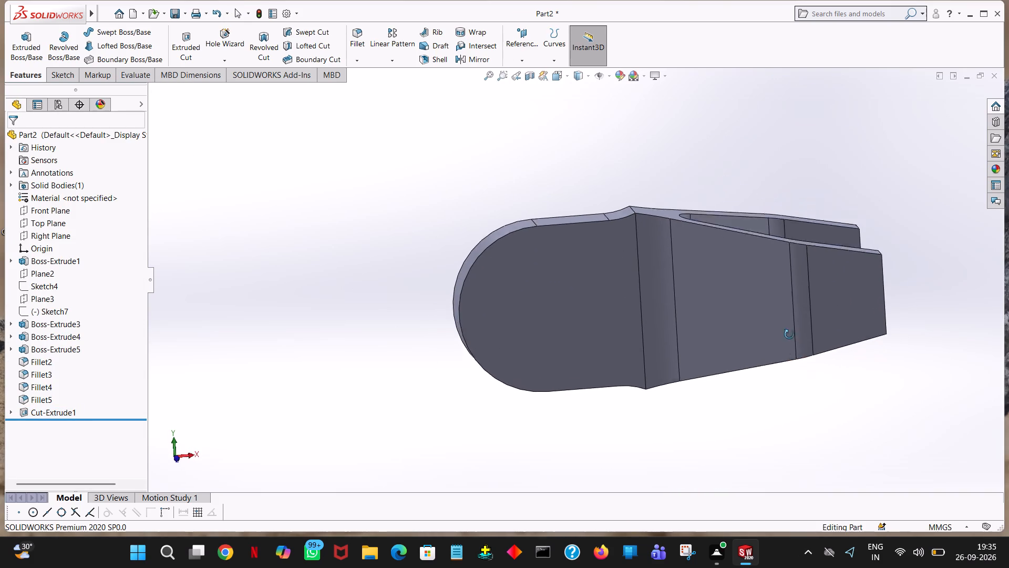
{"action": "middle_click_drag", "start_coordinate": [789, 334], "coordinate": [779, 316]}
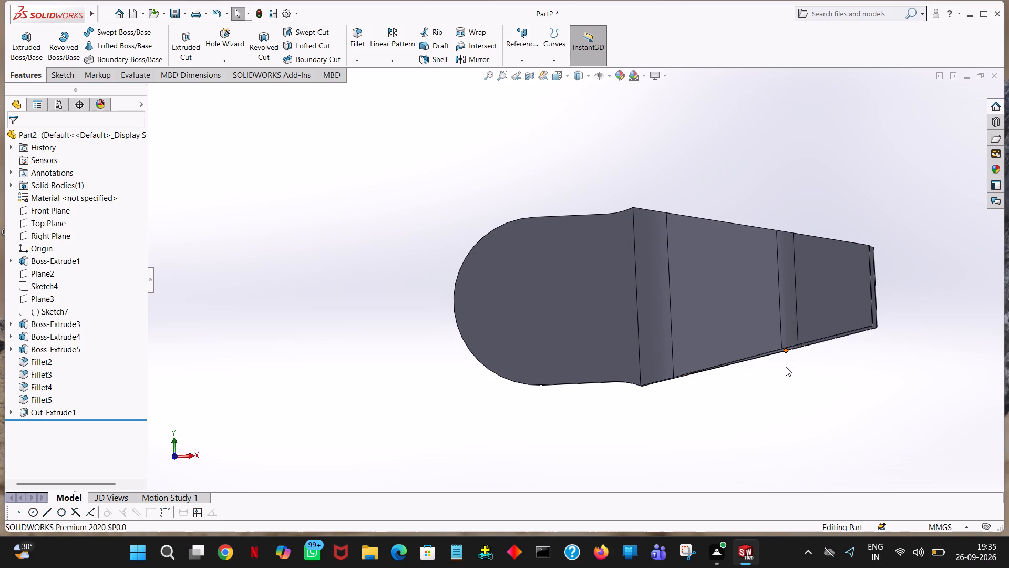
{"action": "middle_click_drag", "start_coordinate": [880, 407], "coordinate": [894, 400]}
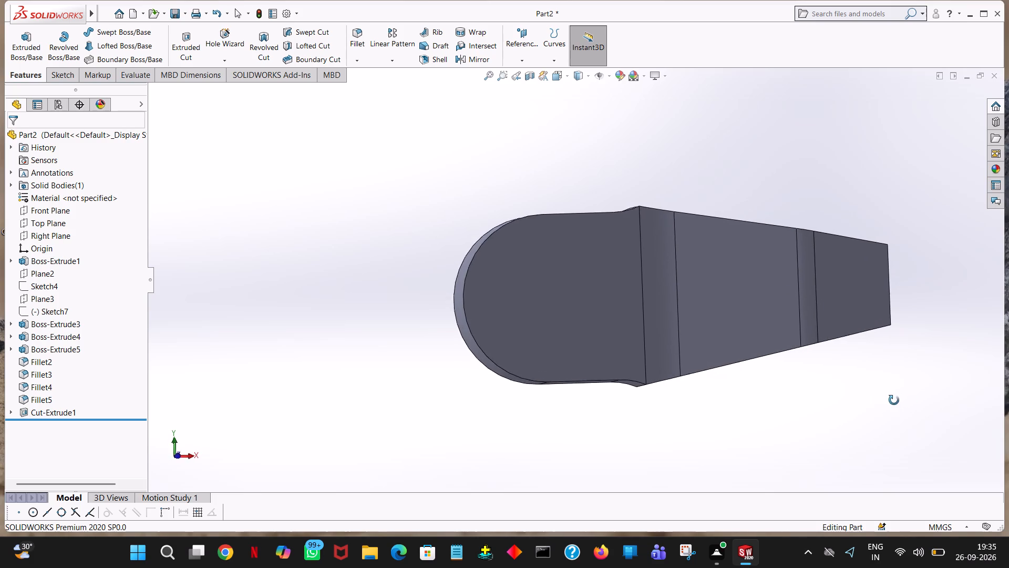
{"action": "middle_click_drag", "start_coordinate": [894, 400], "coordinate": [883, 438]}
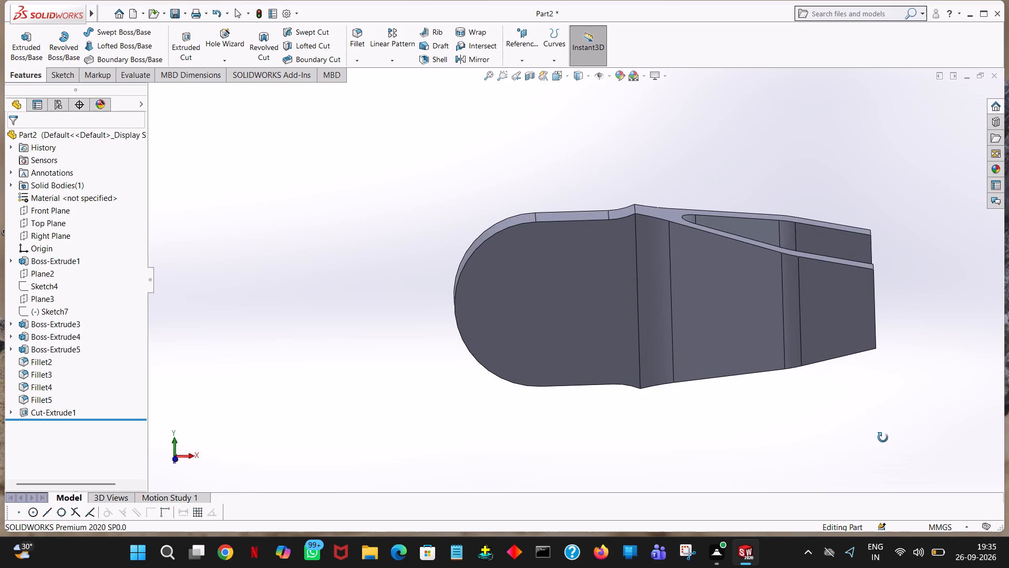
Start an Extruded Boss sketch on the outer face of the front arm's flat end section, viewed square to that face.
{"action": "middle_click_drag", "start_coordinate": [883, 438], "coordinate": [893, 380]}
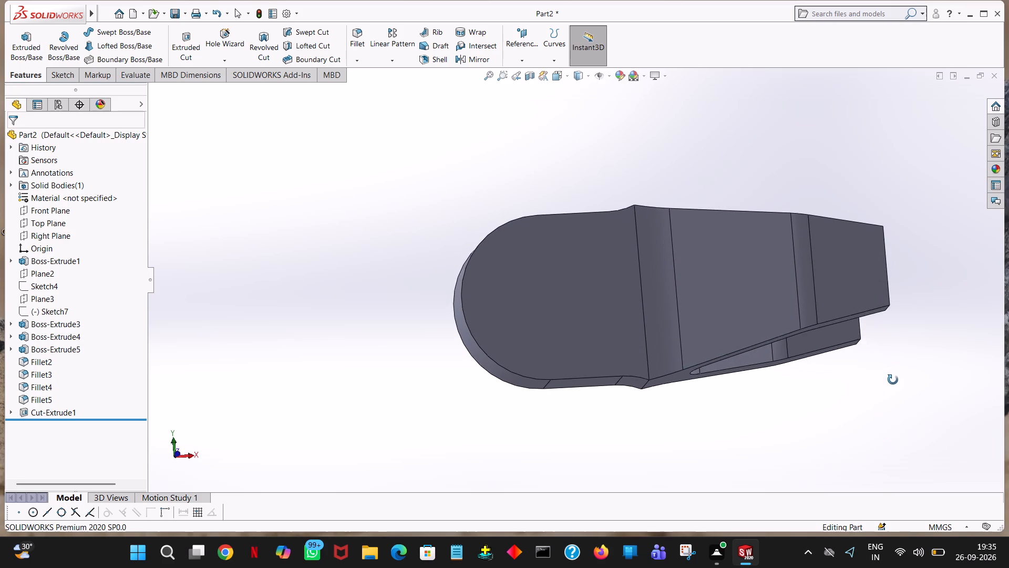
{"action": "middle_click_drag", "start_coordinate": [893, 380], "coordinate": [896, 390]}
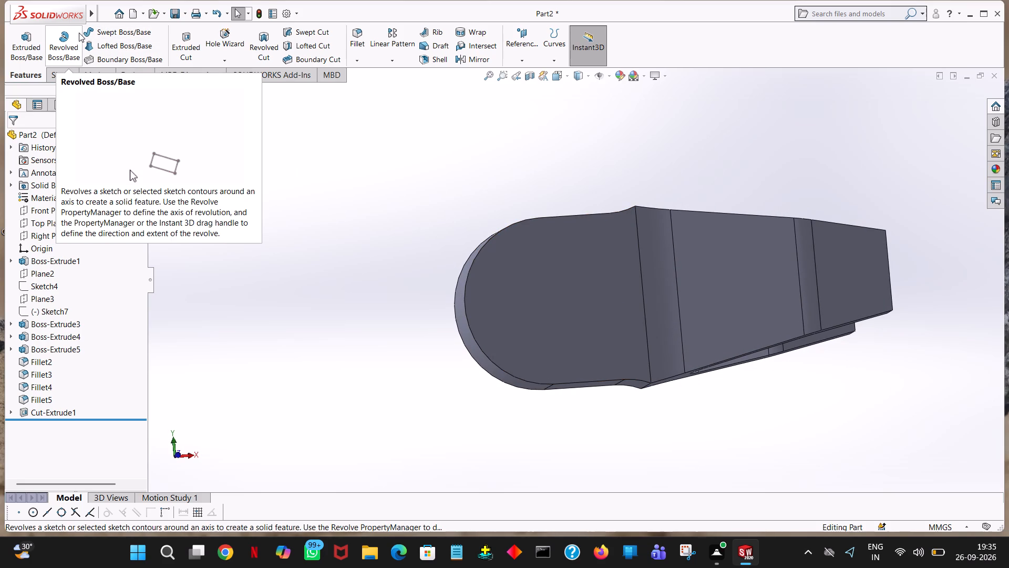
{"action": "left_click", "coordinate": [30, 43]}
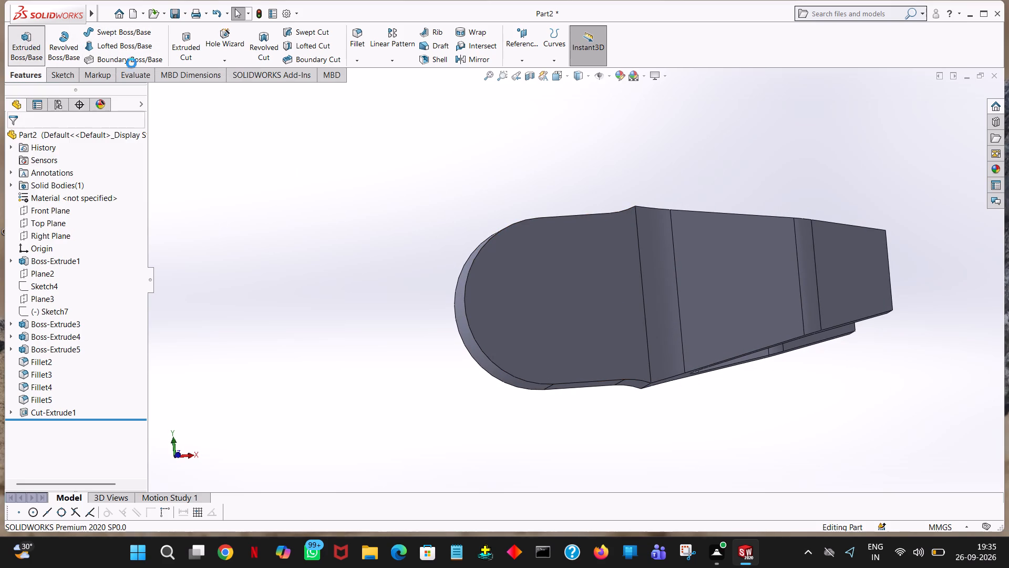
{"action": "left_click", "coordinate": [868, 264]}
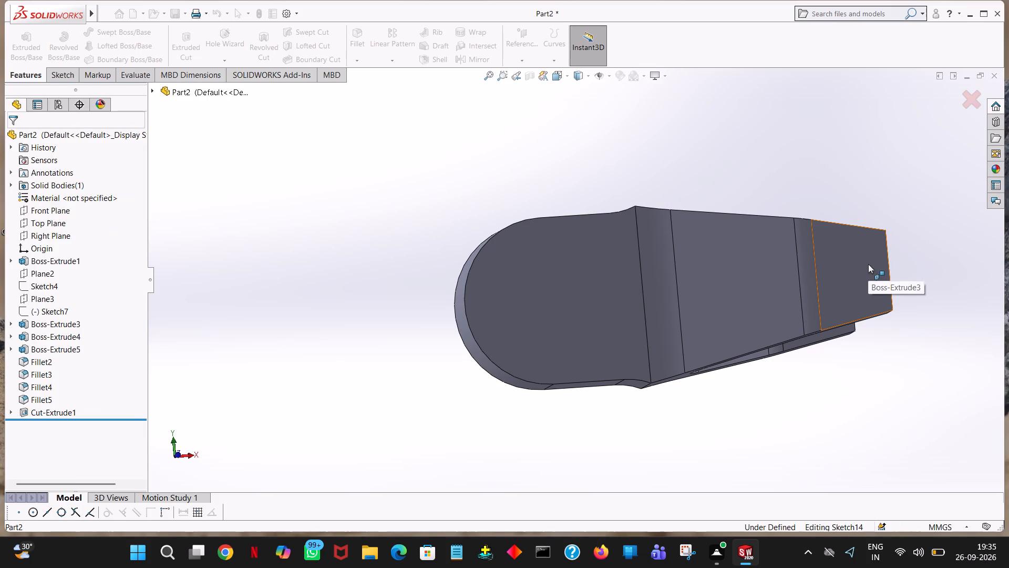
{"action": "key", "text": "space"}
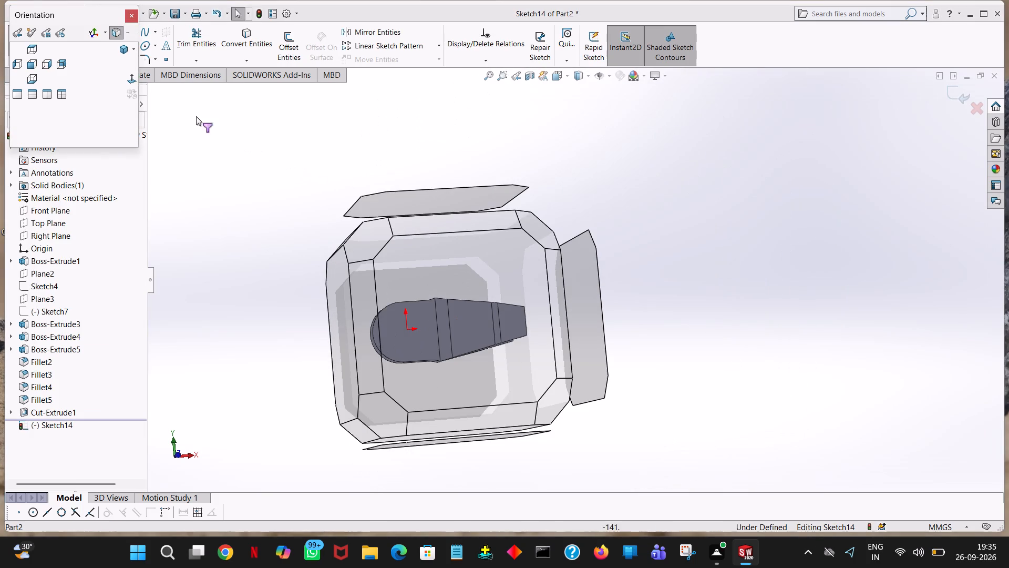
{"action": "left_click", "coordinate": [136, 83]}
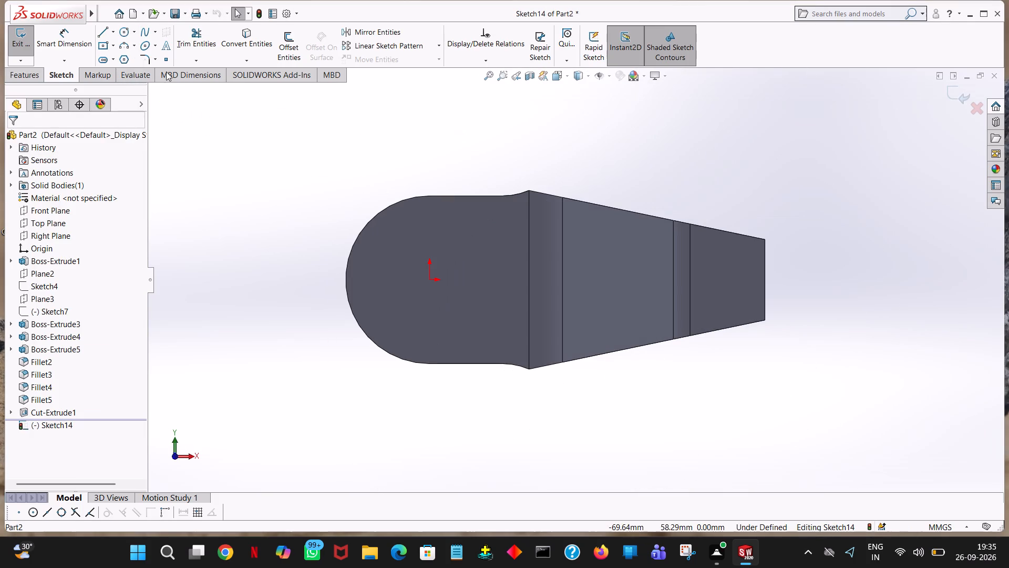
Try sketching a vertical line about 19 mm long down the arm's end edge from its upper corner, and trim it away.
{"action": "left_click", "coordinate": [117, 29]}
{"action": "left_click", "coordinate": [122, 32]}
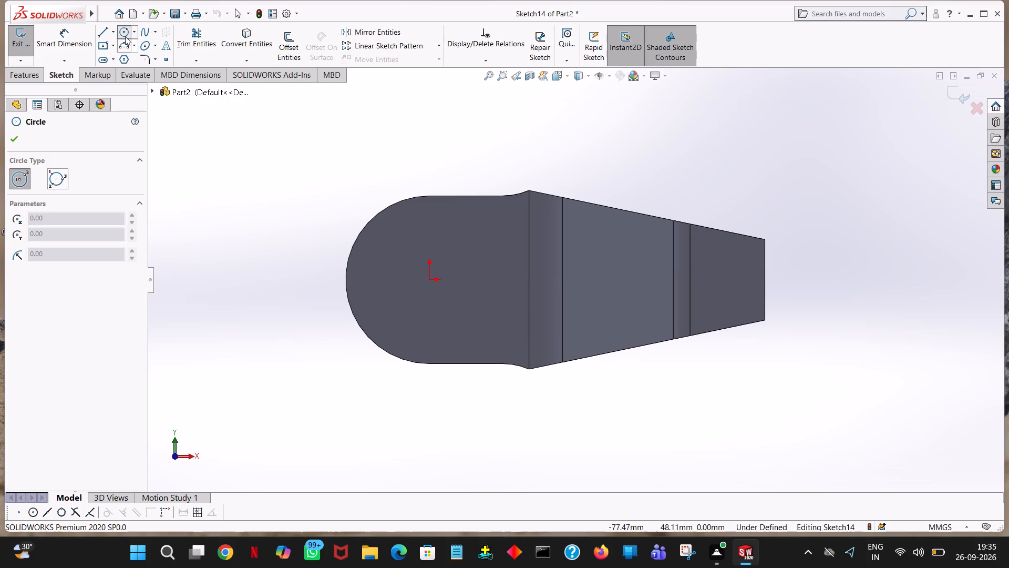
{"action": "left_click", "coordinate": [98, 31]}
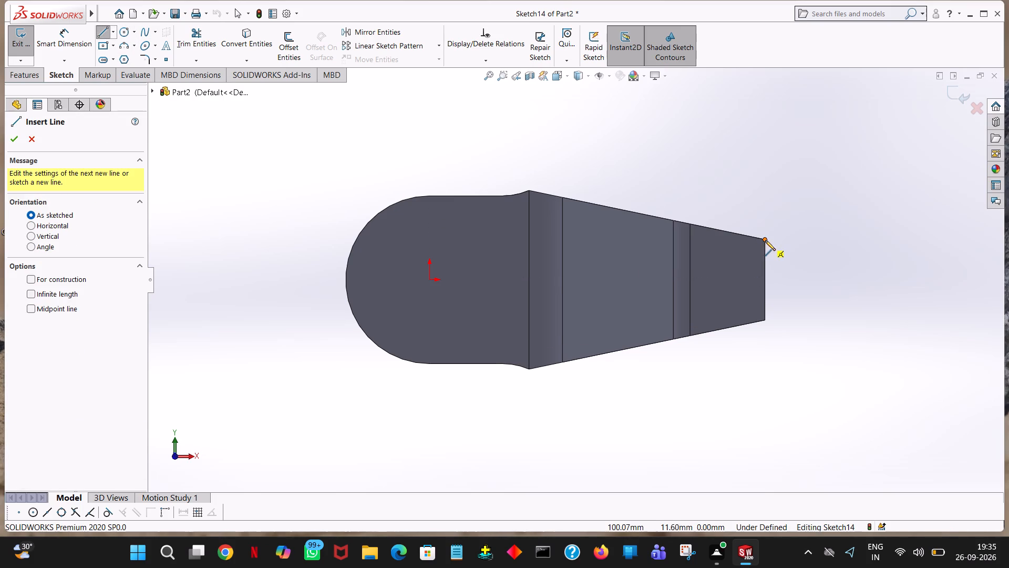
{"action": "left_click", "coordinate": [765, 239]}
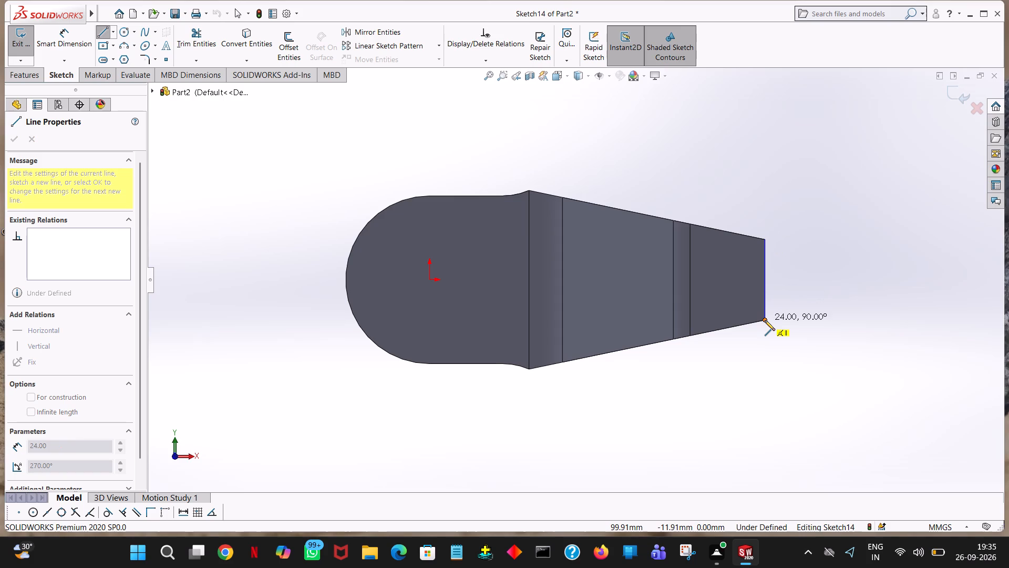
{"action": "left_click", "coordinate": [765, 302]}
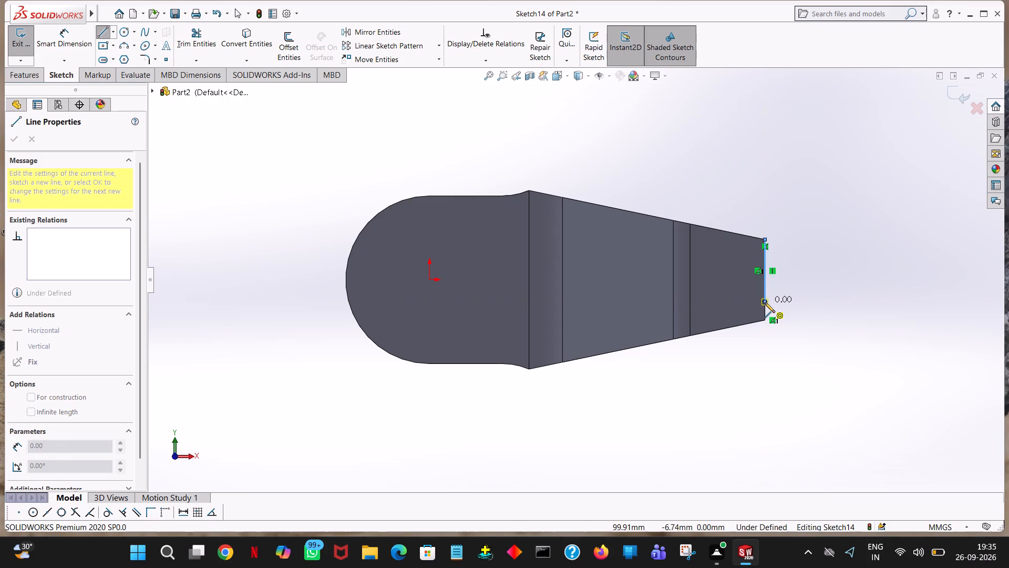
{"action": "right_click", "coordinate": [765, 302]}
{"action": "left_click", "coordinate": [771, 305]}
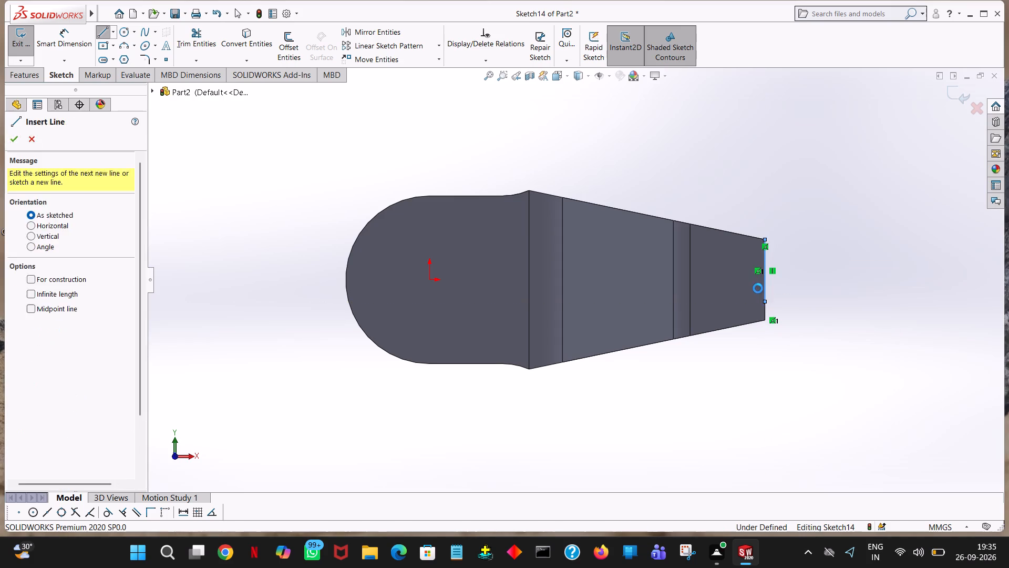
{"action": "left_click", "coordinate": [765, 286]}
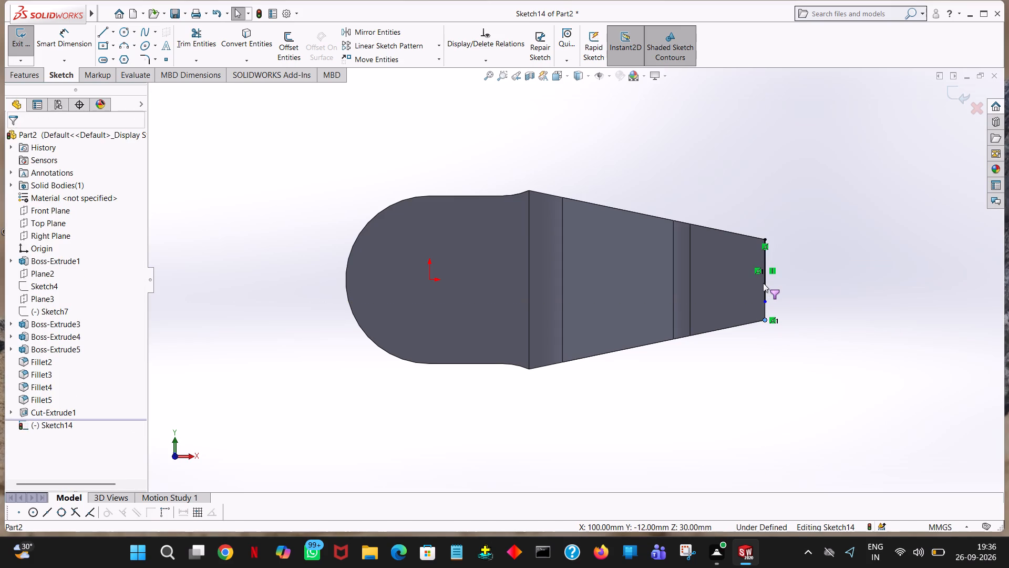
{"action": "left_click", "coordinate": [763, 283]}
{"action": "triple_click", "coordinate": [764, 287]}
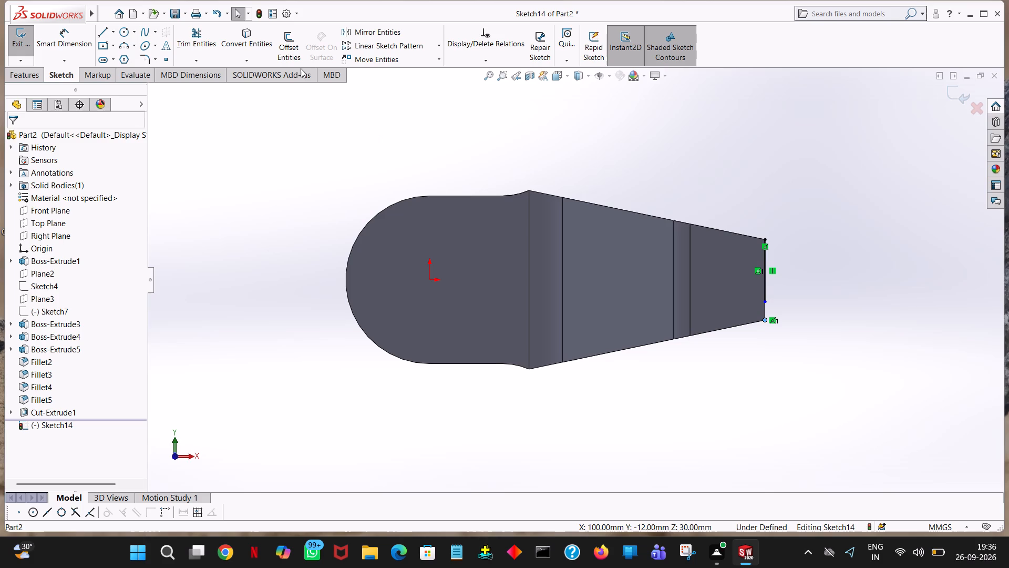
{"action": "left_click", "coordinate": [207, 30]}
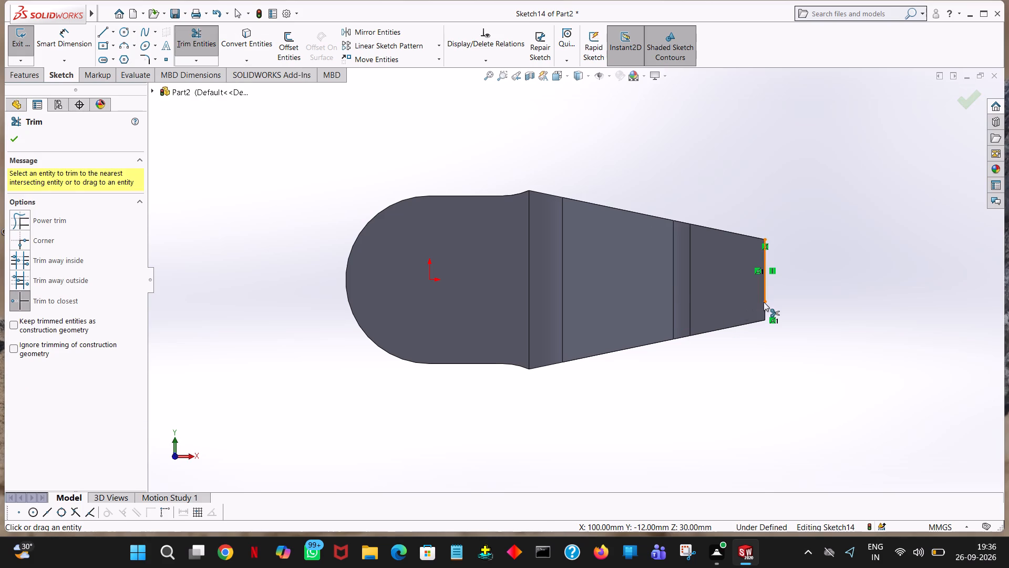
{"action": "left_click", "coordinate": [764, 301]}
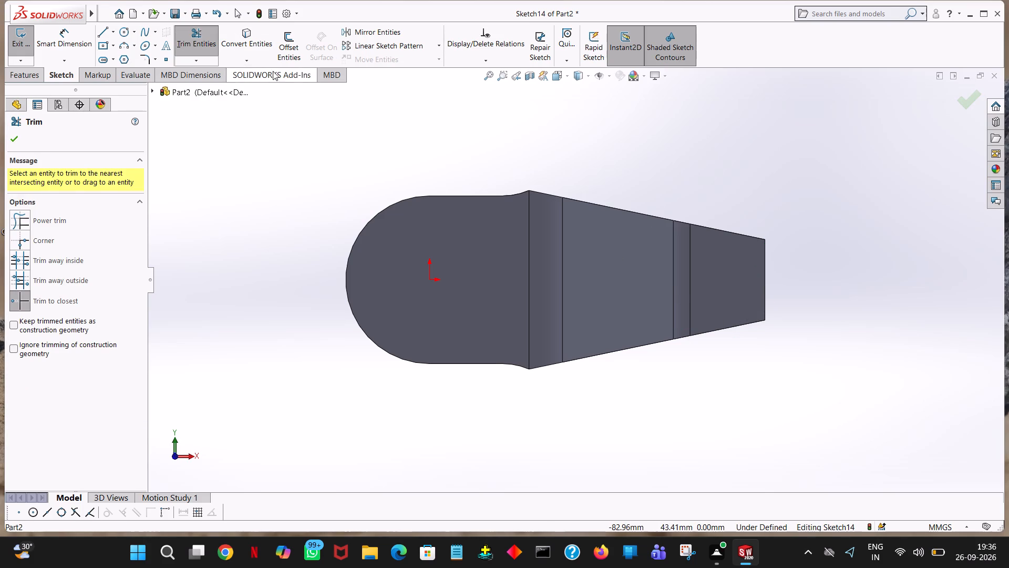
Sketch a 12 mm vertical line along the arm's end edge, from its upper corner down to the edge's midpoint.
{"action": "left_click", "coordinate": [97, 35]}
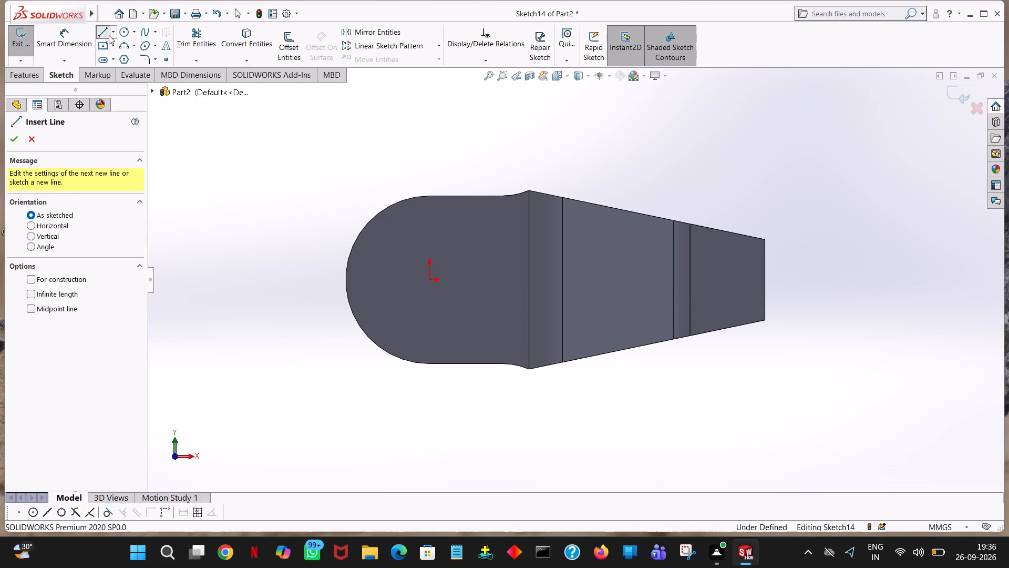
{"action": "type", "text": "//"}
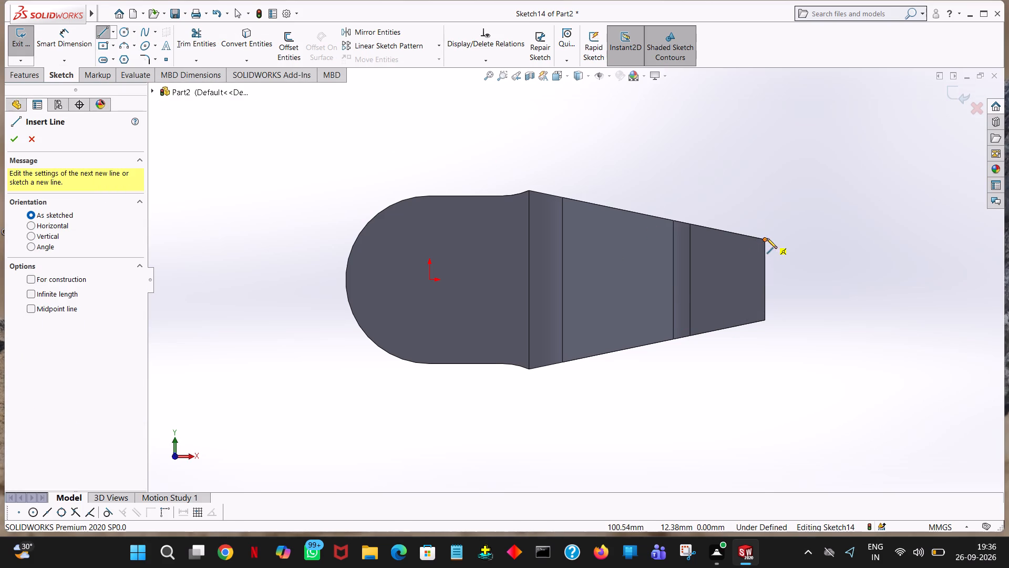
{"action": "left_click", "coordinate": [765, 238]}
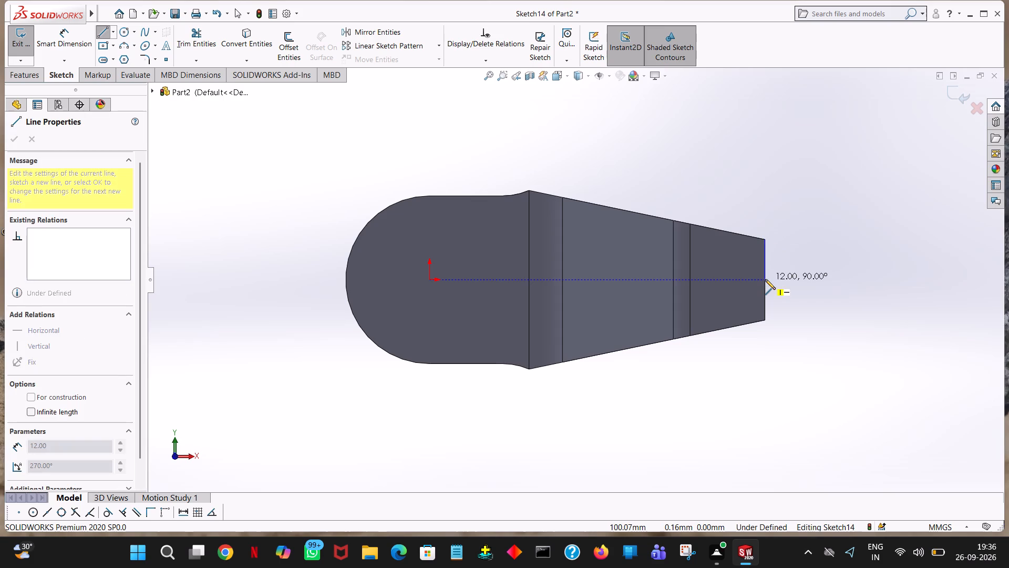
{"action": "left_click", "coordinate": [765, 279]}
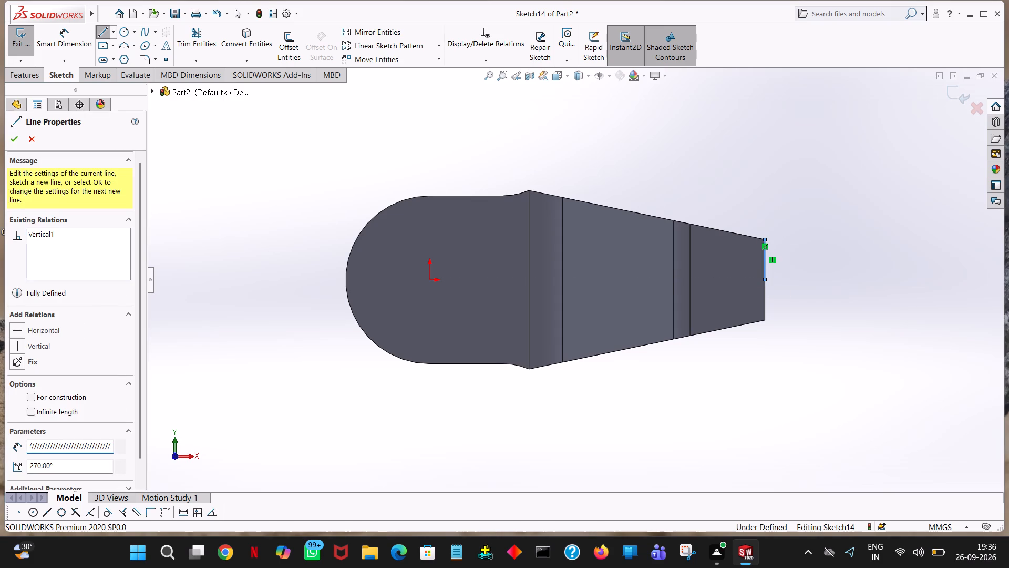
{"action": "right_click", "coordinate": [783, 275]}
{"action": "left_click", "coordinate": [796, 278]}
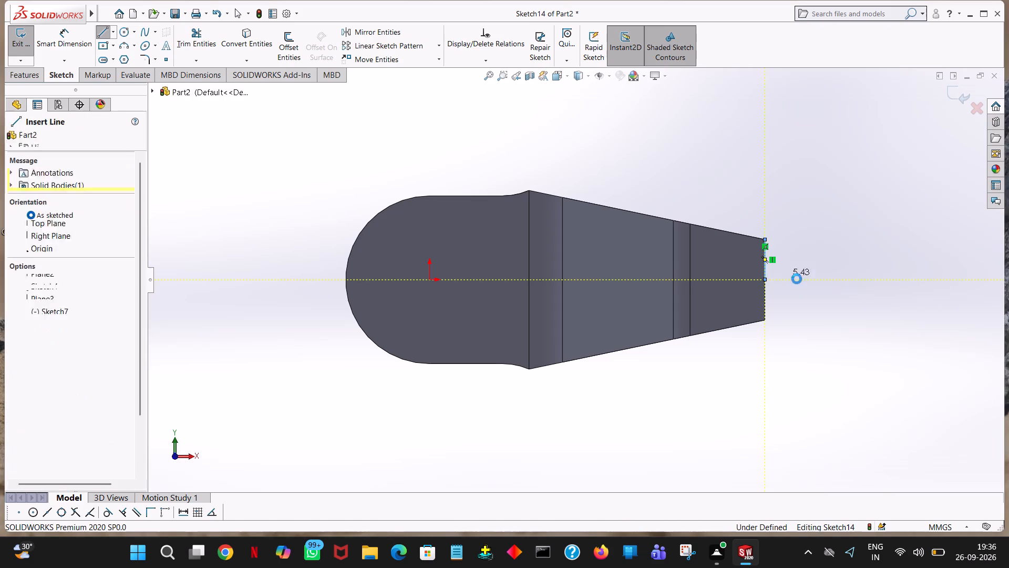
{"action": "left_click", "coordinate": [765, 270]}
{"action": "left_click", "coordinate": [765, 270]}
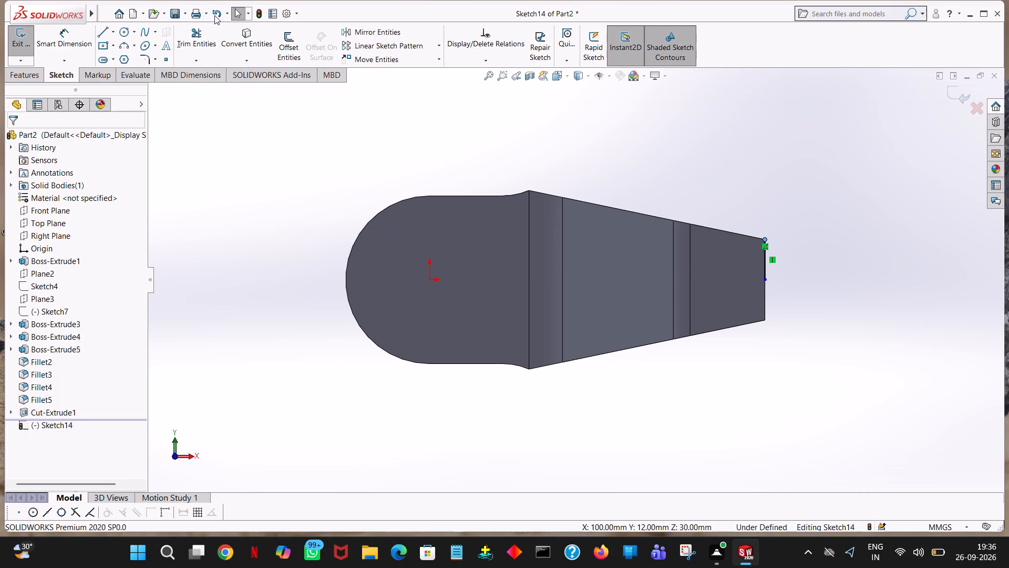
Sketch a circle of 12 mm radius centred on the end edge's midpoint, passing through the arm's upper corner.
{"action": "left_click", "coordinate": [123, 31]}
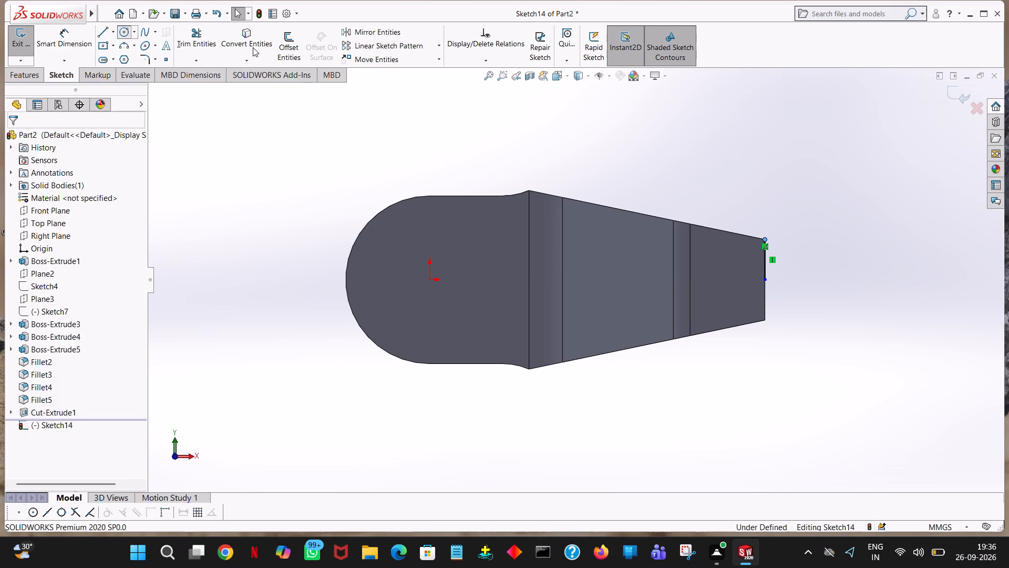
{"action": "left_click", "coordinate": [765, 280]}
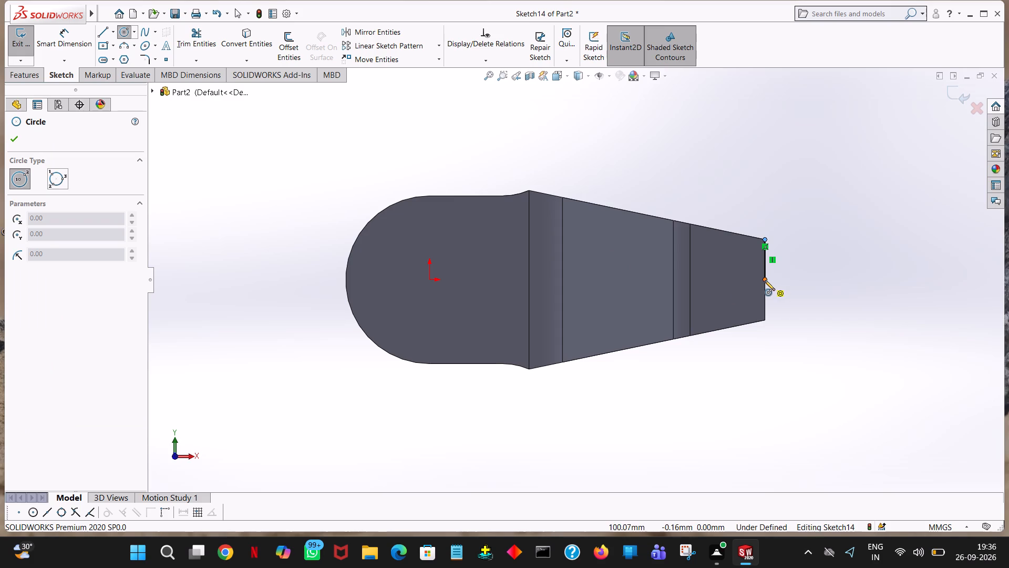
{"action": "left_click", "coordinate": [765, 240]}
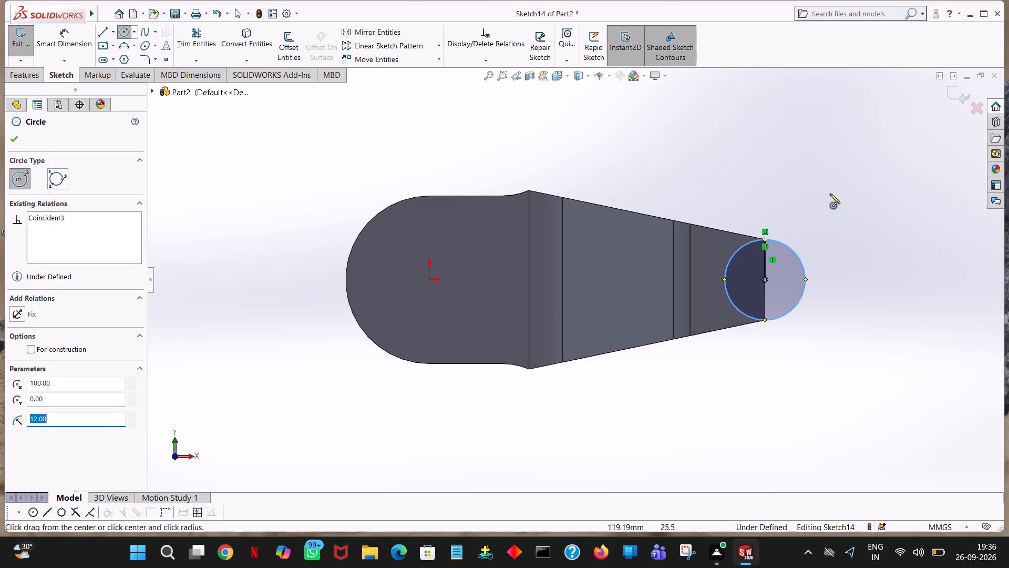
{"action": "right_click", "coordinate": [830, 189]}
{"action": "left_click", "coordinate": [850, 196]}
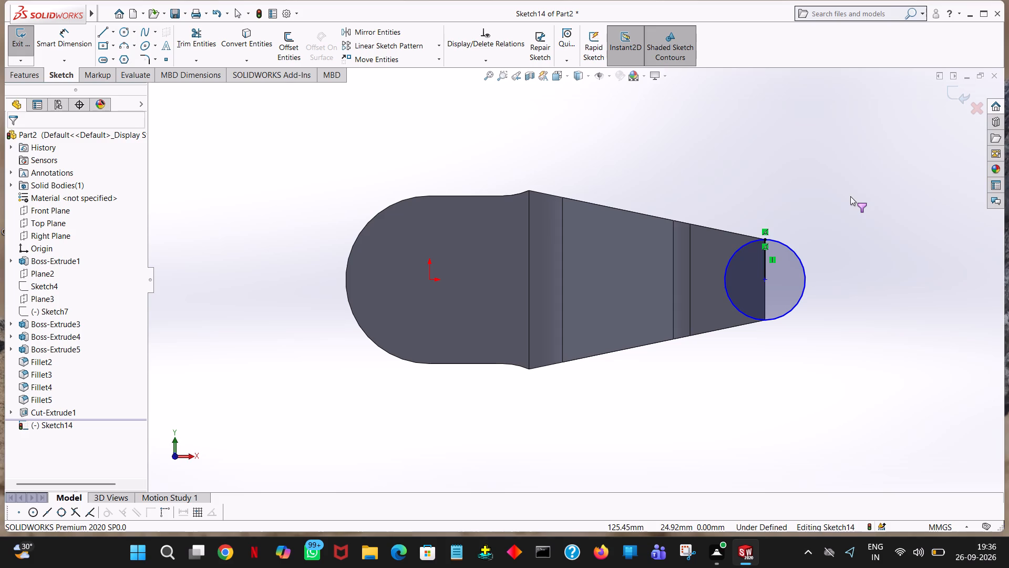
{"action": "left_click", "coordinate": [188, 33]}
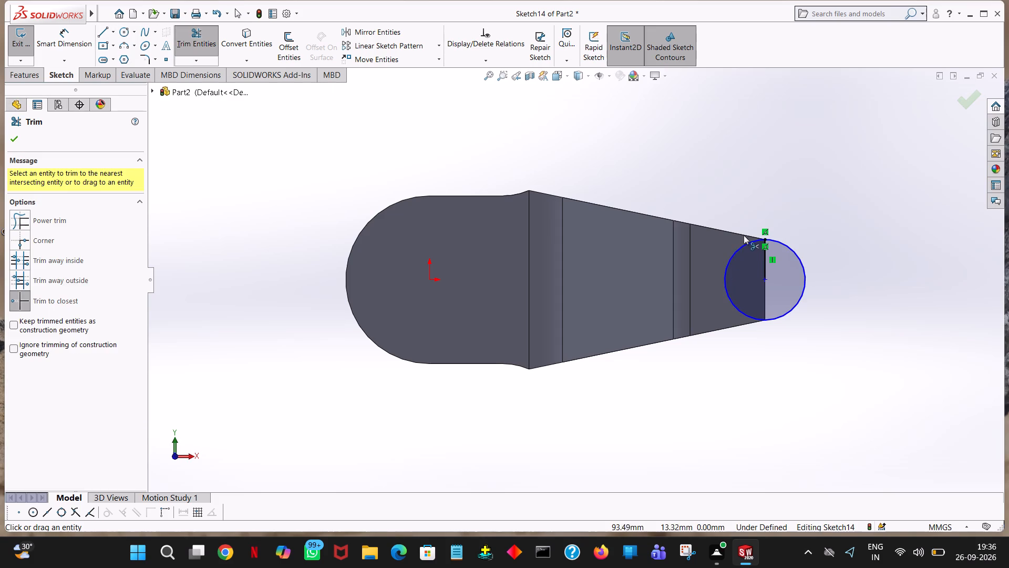
{"action": "middle_click_drag", "start_coordinate": [770, 191], "coordinate": [770, 192]}
{"action": "middle_click_drag", "start_coordinate": [770, 192], "coordinate": [705, 217]}
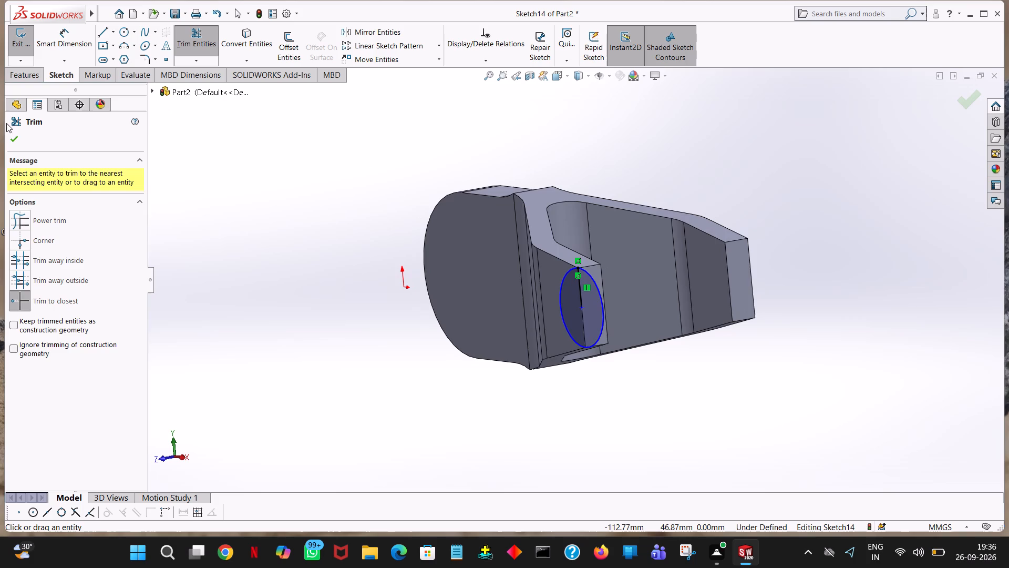
{"action": "left_click", "coordinate": [14, 136]}
Extrude the half-circle region beyond the arm's end edge 8 mm blind in the reversed direction, merged with the arm.
{"action": "left_click", "coordinate": [29, 77]}
{"action": "left_click", "coordinate": [33, 40]}
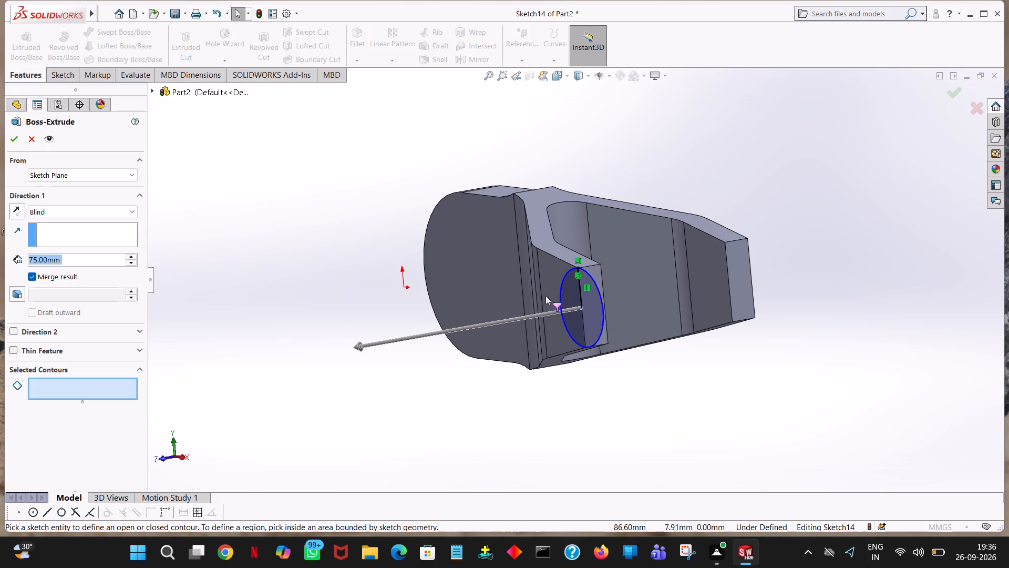
{"action": "left_click", "coordinate": [585, 300]}
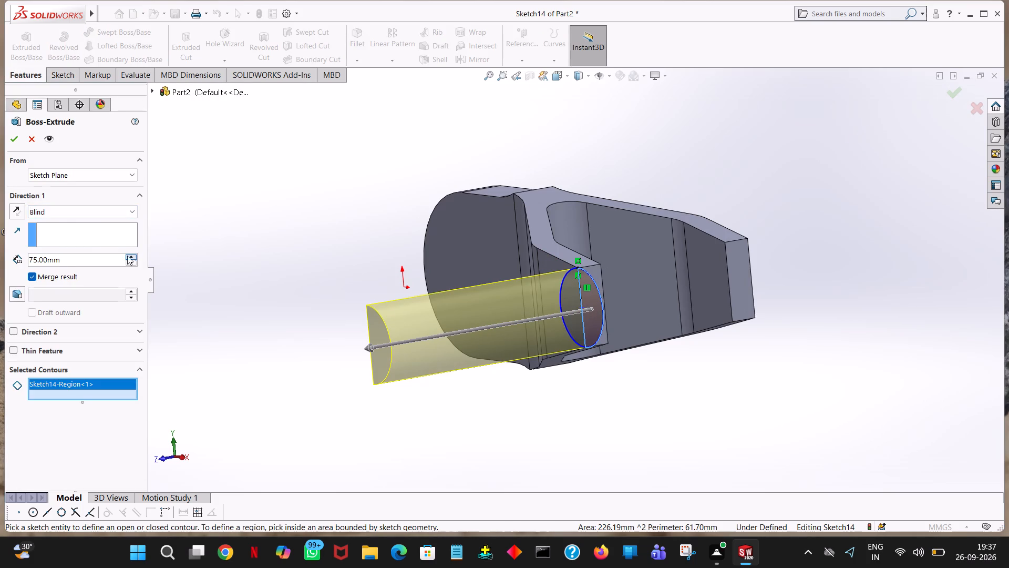
{"action": "left_click", "coordinate": [23, 207]}
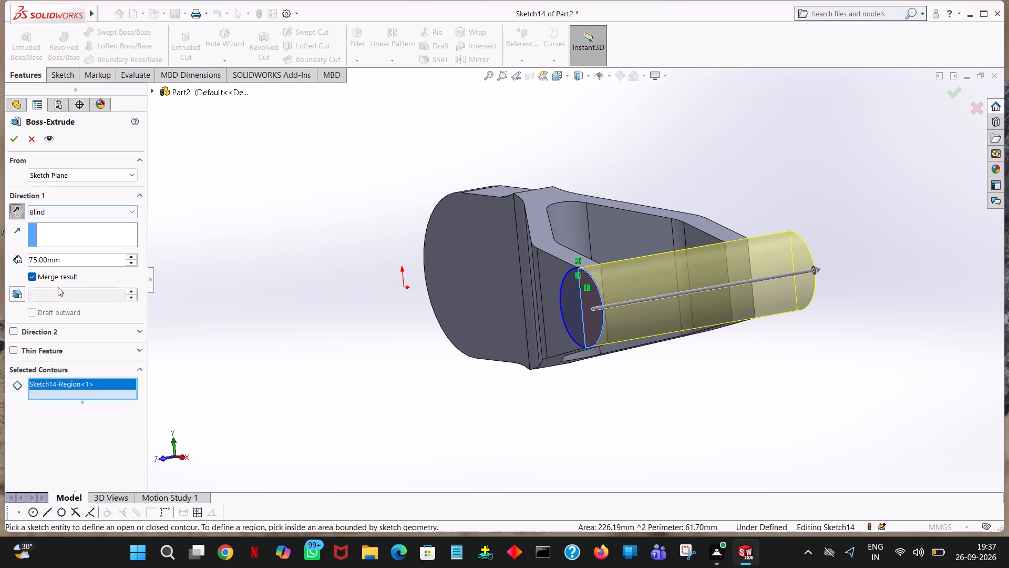
{"action": "double_click", "coordinate": [75, 261]}
{"action": "key", "text": "8"}
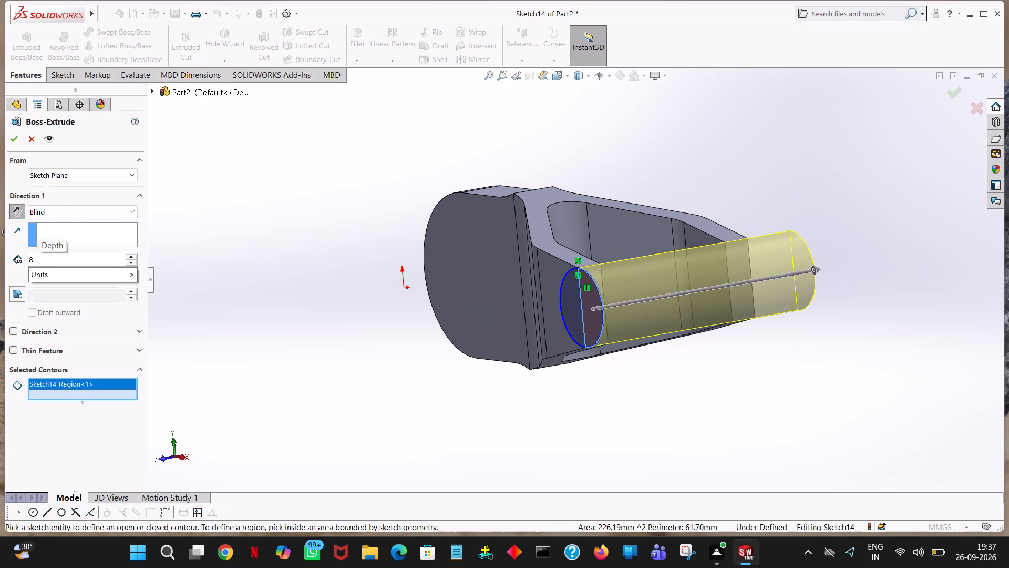
{"action": "left_click", "coordinate": [354, 171]}
{"action": "middle_click_drag", "start_coordinate": [357, 171], "coordinate": [352, 178]}
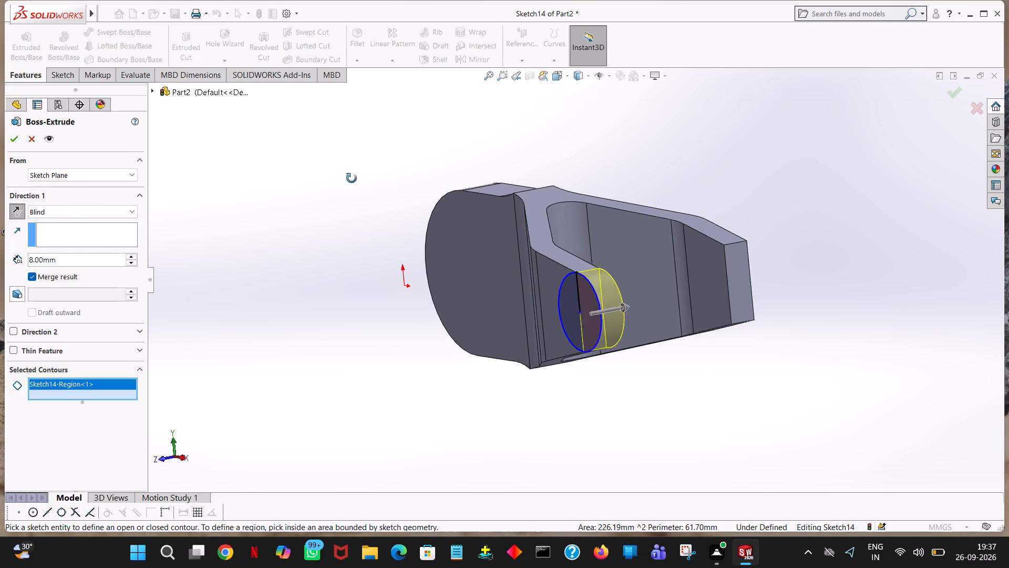
{"action": "middle_click_drag", "start_coordinate": [352, 178], "coordinate": [326, 230]}
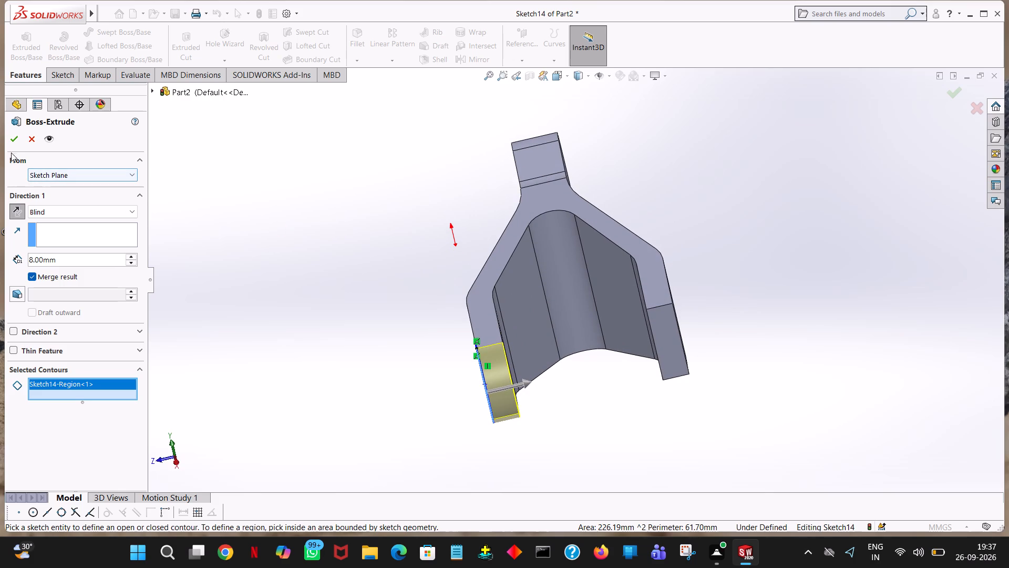
{"action": "left_click", "coordinate": [15, 140]}
{"action": "left_click", "coordinate": [235, 186]}
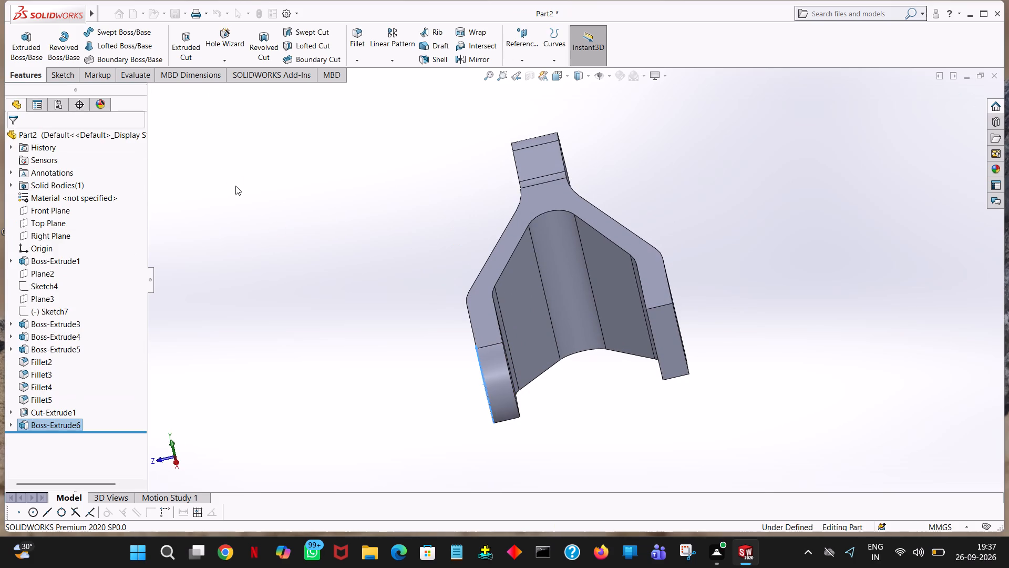
On the square-ended arm's outer face, start a boss sketch with a 12 mm vertical line down the end edge from its upper corner.
{"action": "middle_click_drag", "start_coordinate": [276, 186], "coordinate": [322, 150]}
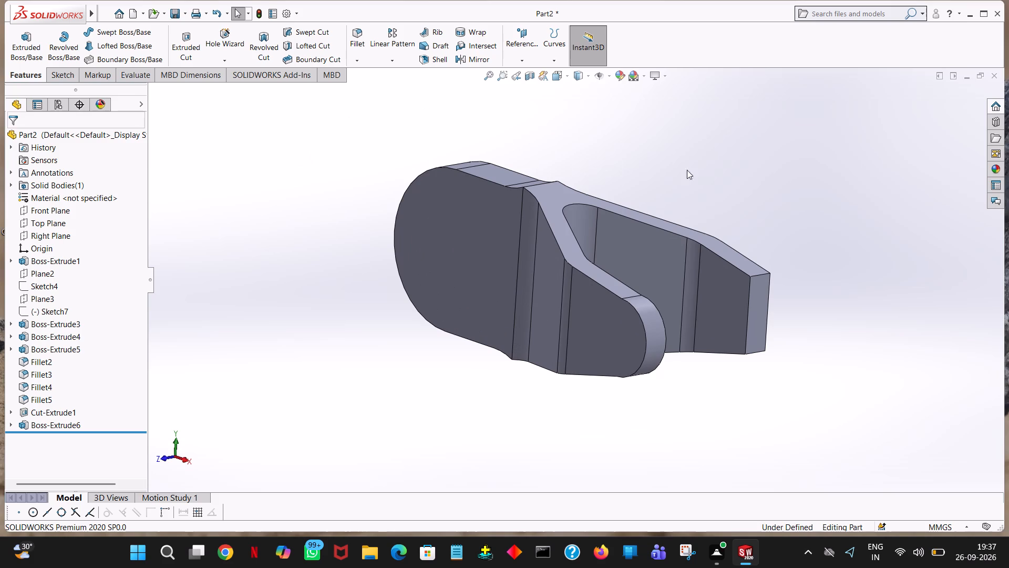
{"action": "middle_click_drag", "start_coordinate": [721, 174], "coordinate": [605, 187]}
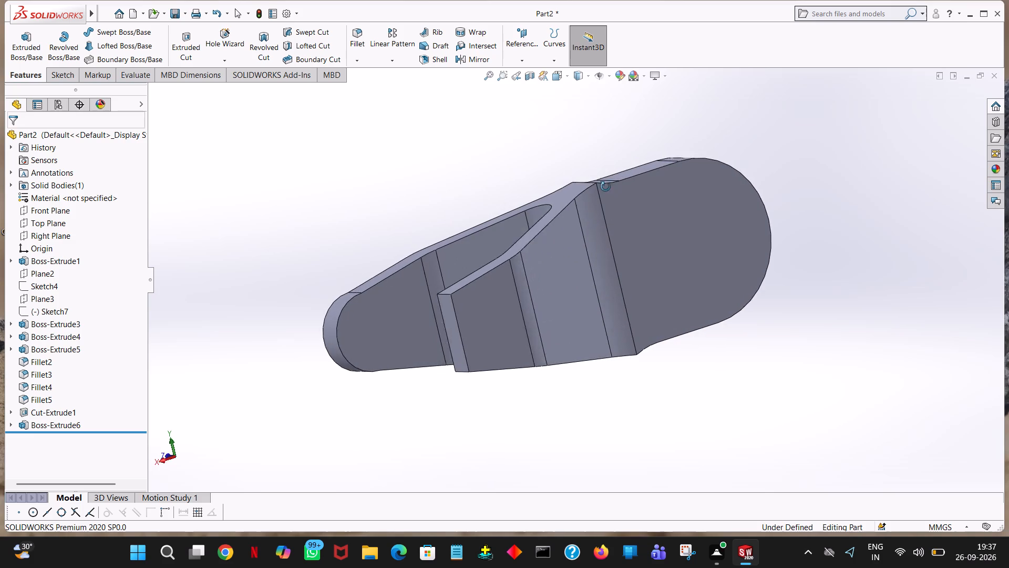
{"action": "middle_click_drag", "start_coordinate": [605, 187], "coordinate": [826, 226]}
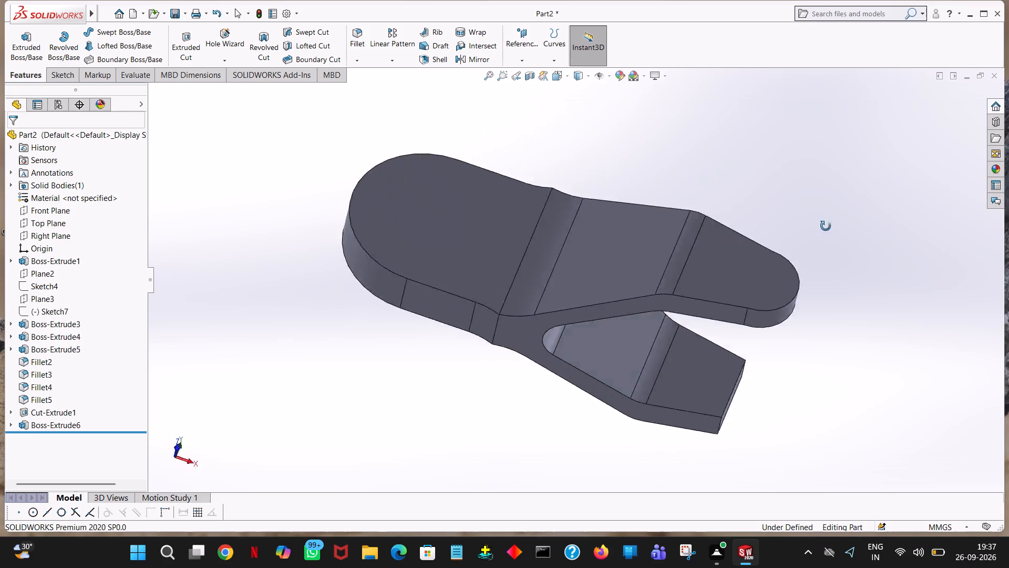
{"action": "middle_click_drag", "start_coordinate": [826, 226], "coordinate": [652, 541]}
{"action": "middle_click", "coordinate": [636, 535]}
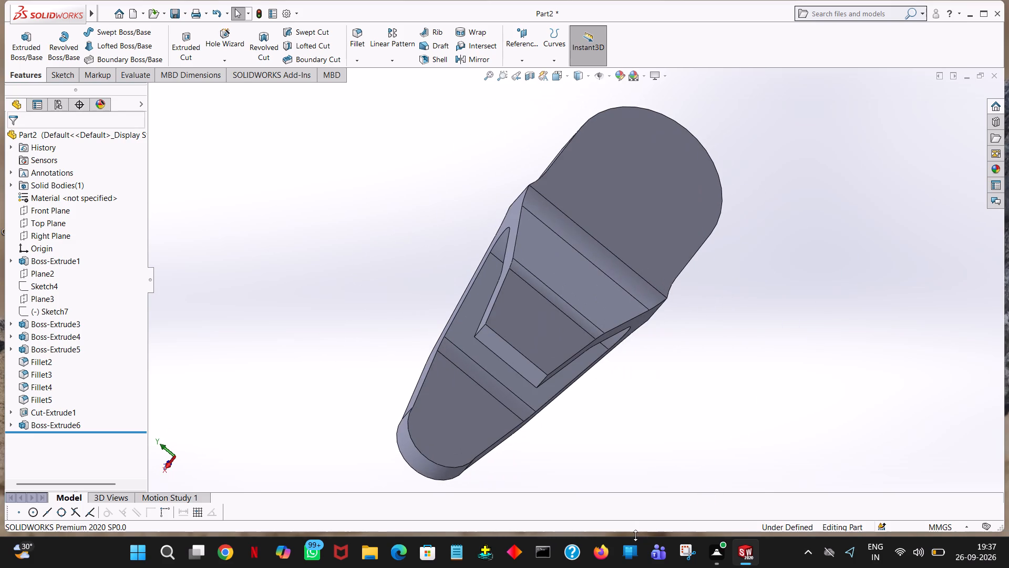
{"action": "left_click", "coordinate": [29, 57]}
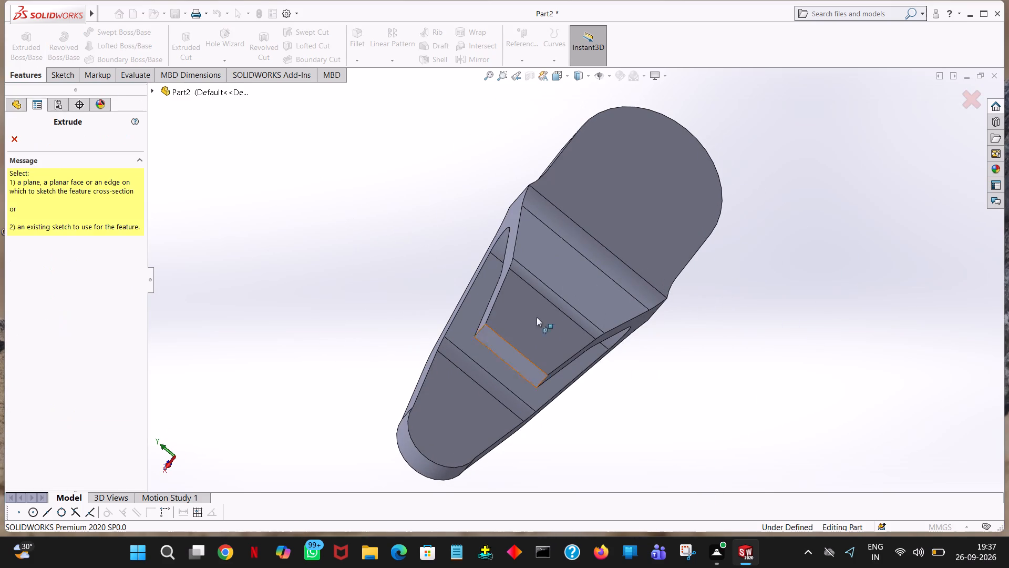
{"action": "left_click", "coordinate": [541, 316]}
{"action": "key", "text": "space"}
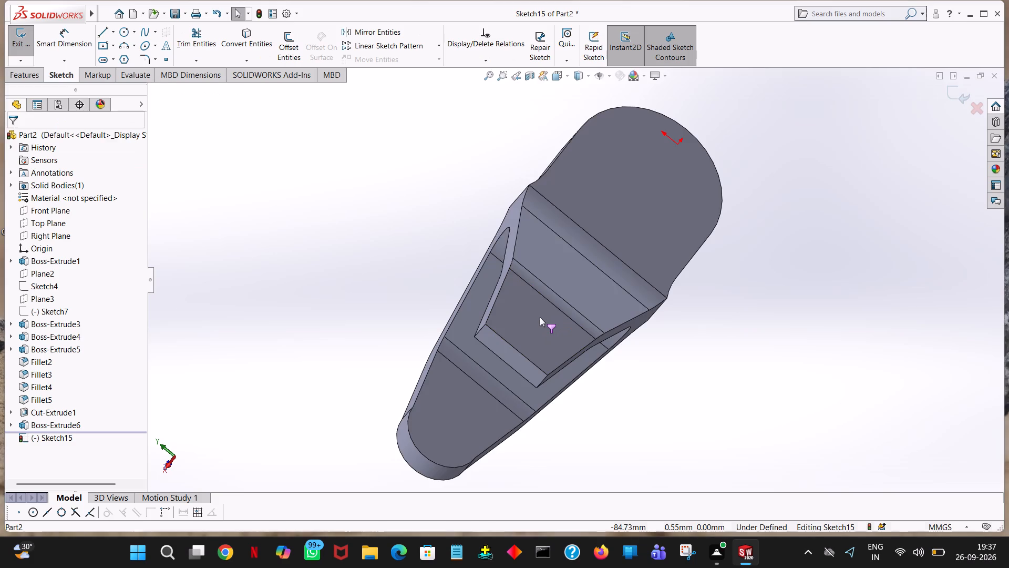
{"action": "left_click", "coordinate": [128, 81]}
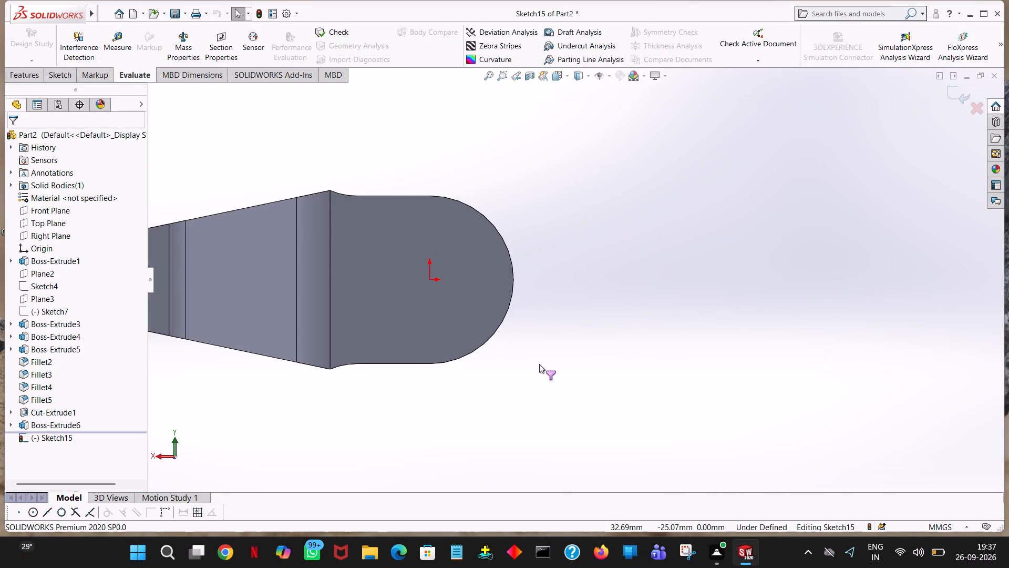
{"action": "middle_click_drag", "start_coordinate": [539, 364], "coordinate": [796, 372], "text": "ctrl"}
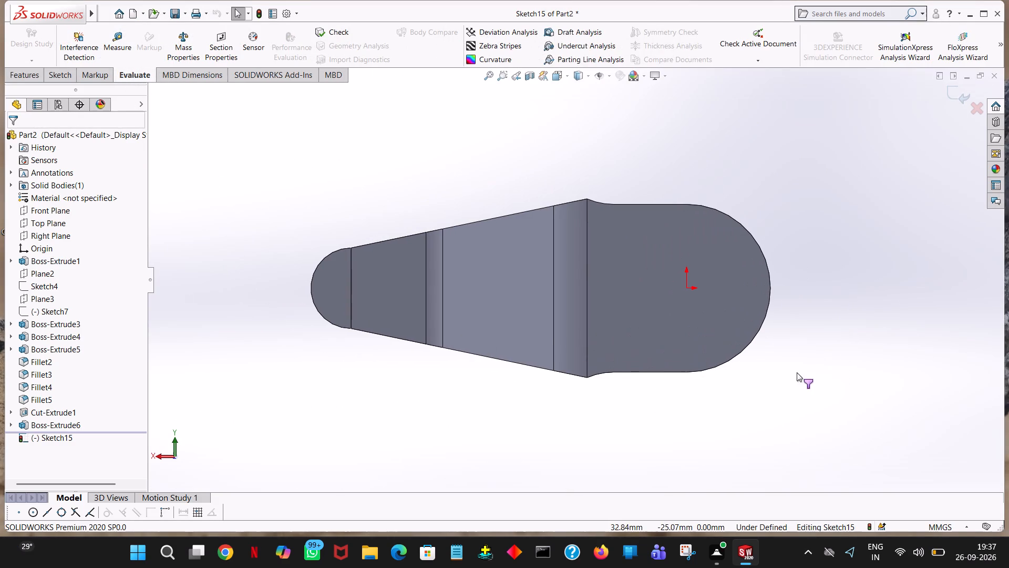
{"action": "middle_click_drag", "start_coordinate": [463, 420], "coordinate": [458, 413]}
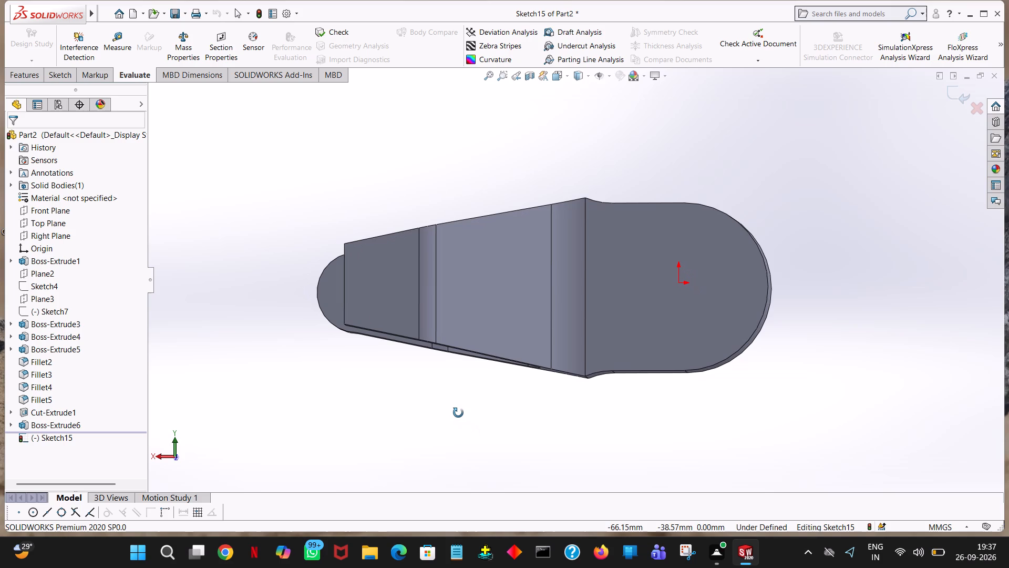
{"action": "middle_click_drag", "start_coordinate": [458, 413], "coordinate": [458, 419]}
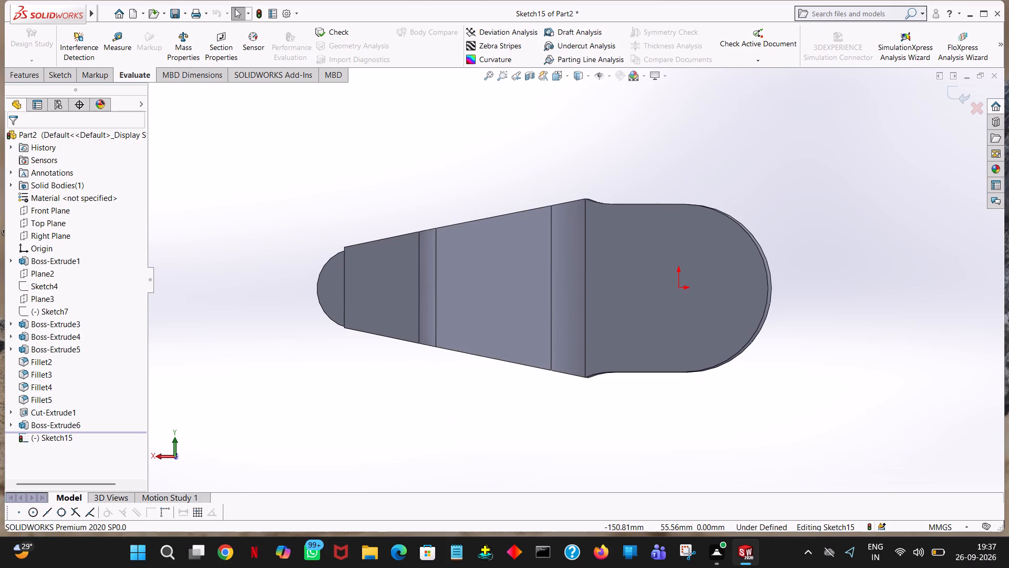
{"action": "left_click", "coordinate": [60, 77]}
{"action": "left_click", "coordinate": [100, 29]}
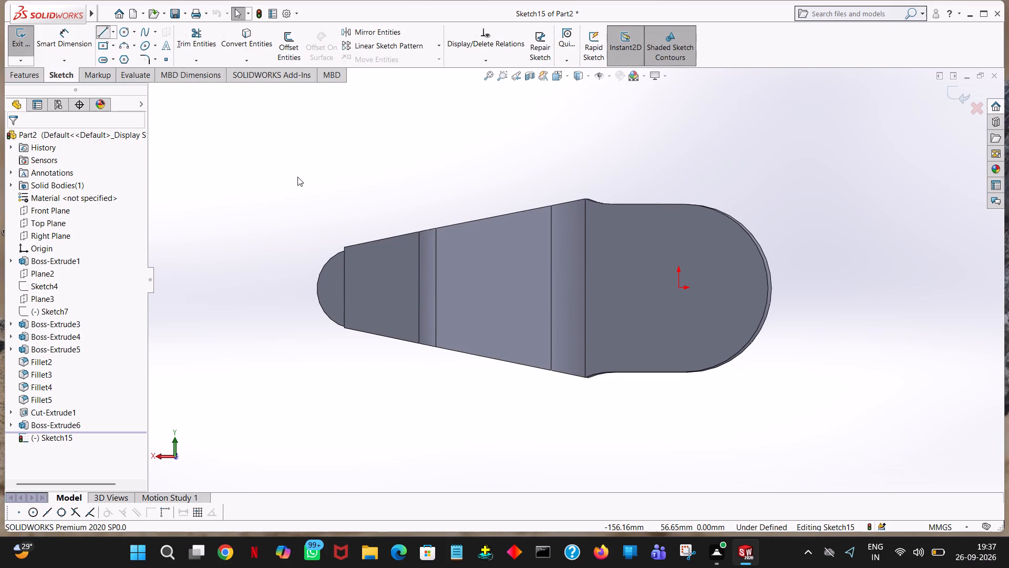
{"action": "left_click", "coordinate": [345, 247]}
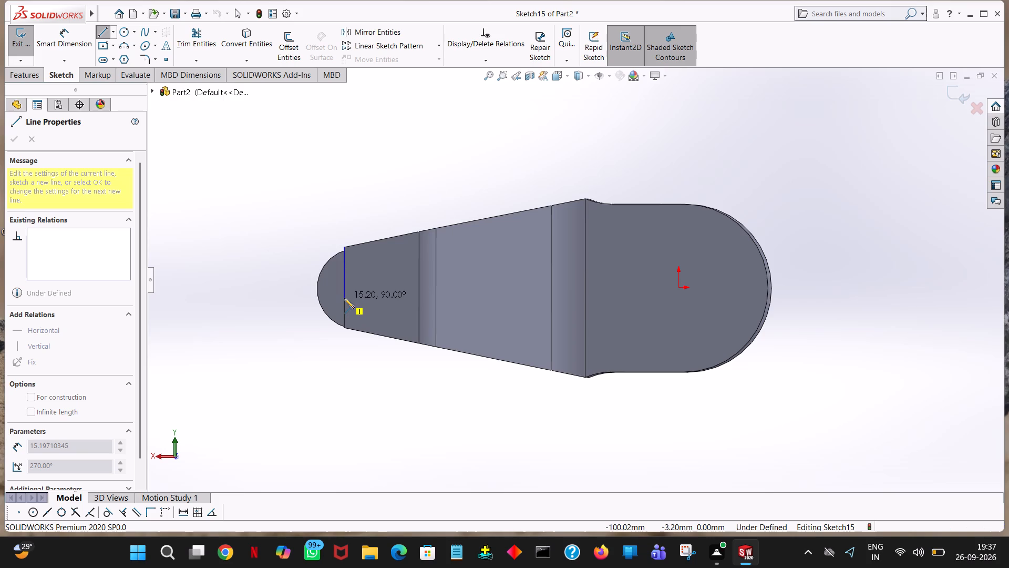
{"action": "left_click", "coordinate": [344, 298]}
{"action": "type", "text": "12"}
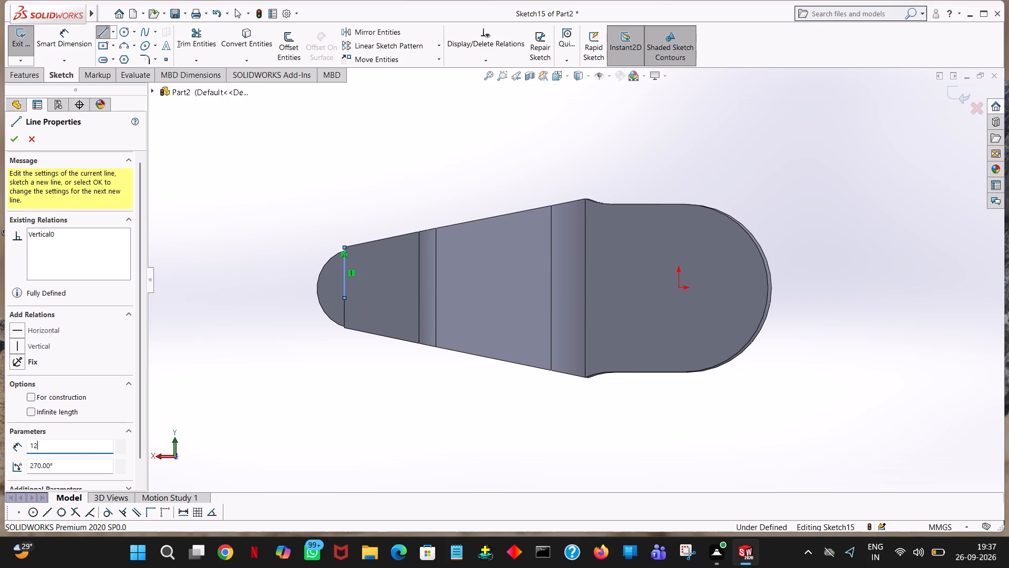
{"action": "key", "text": "Return"}
{"action": "right_click", "coordinate": [344, 298]}
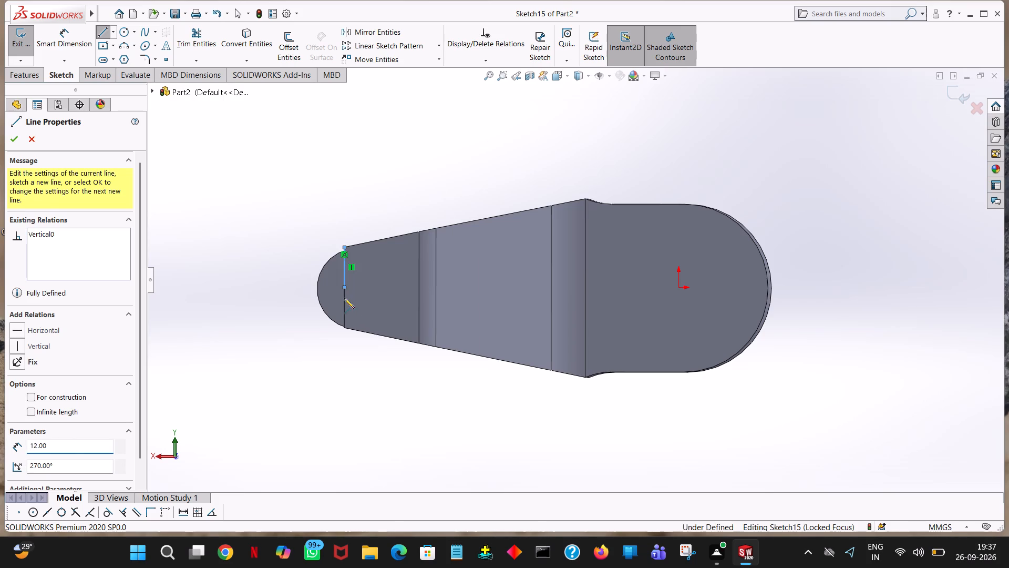
{"action": "left_click", "coordinate": [377, 302]}
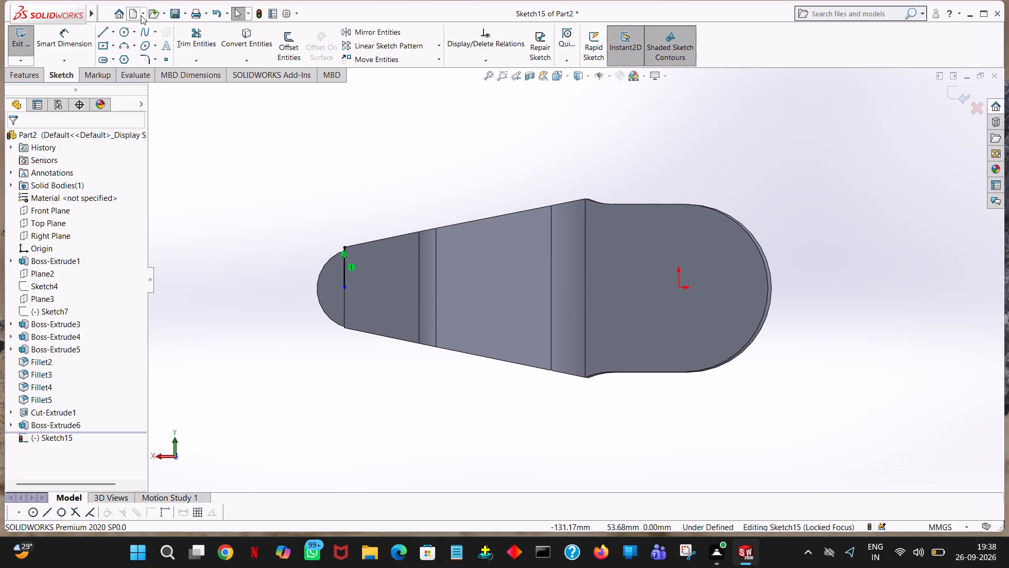
Sketch a circle of 12 mm radius centred on the line's lower endpoint, passing through the arm's upper corner.
{"action": "left_click", "coordinate": [126, 32]}
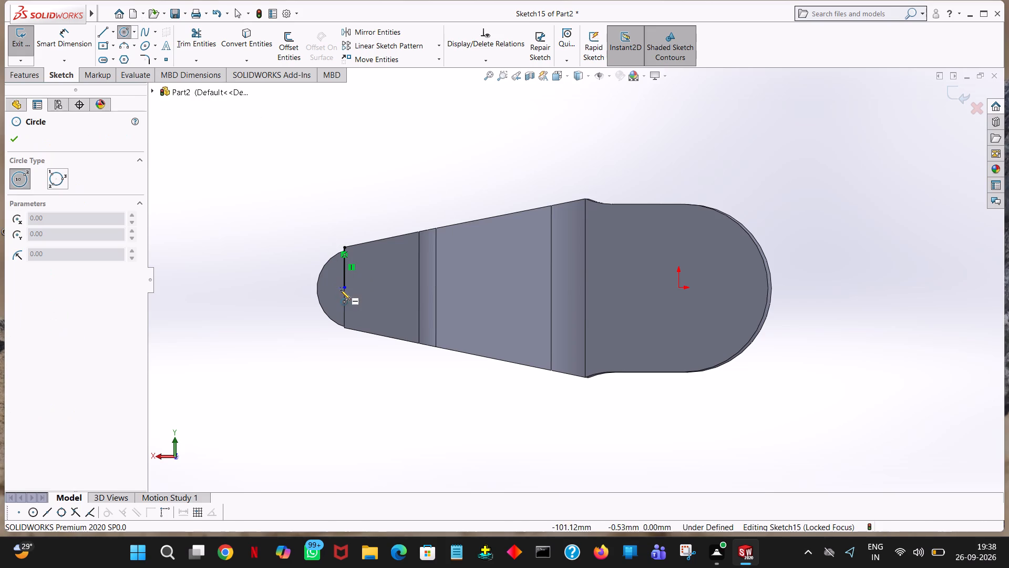
{"action": "left_click", "coordinate": [345, 287]}
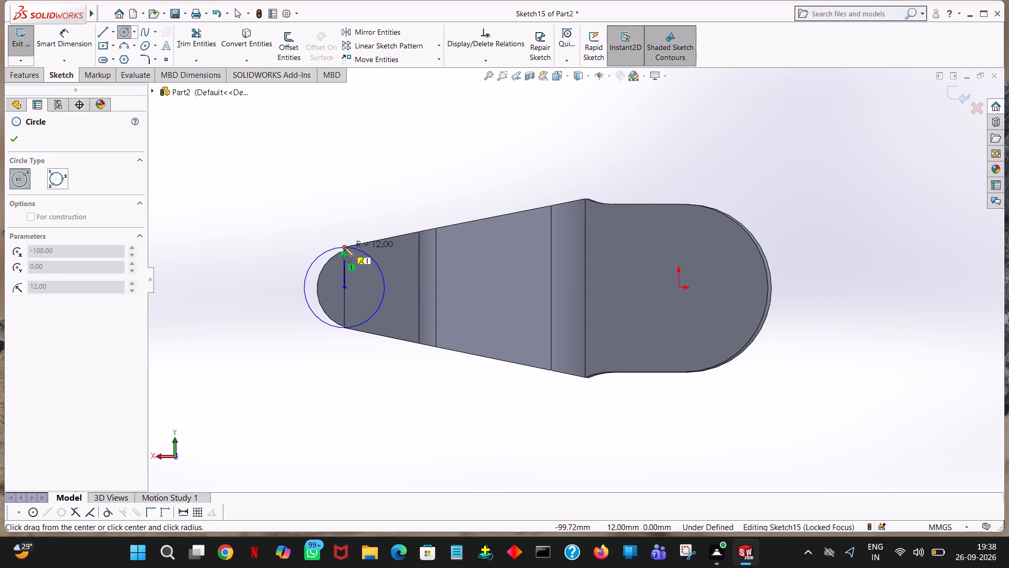
{"action": "left_click", "coordinate": [344, 247]}
{"action": "right_click", "coordinate": [344, 246]}
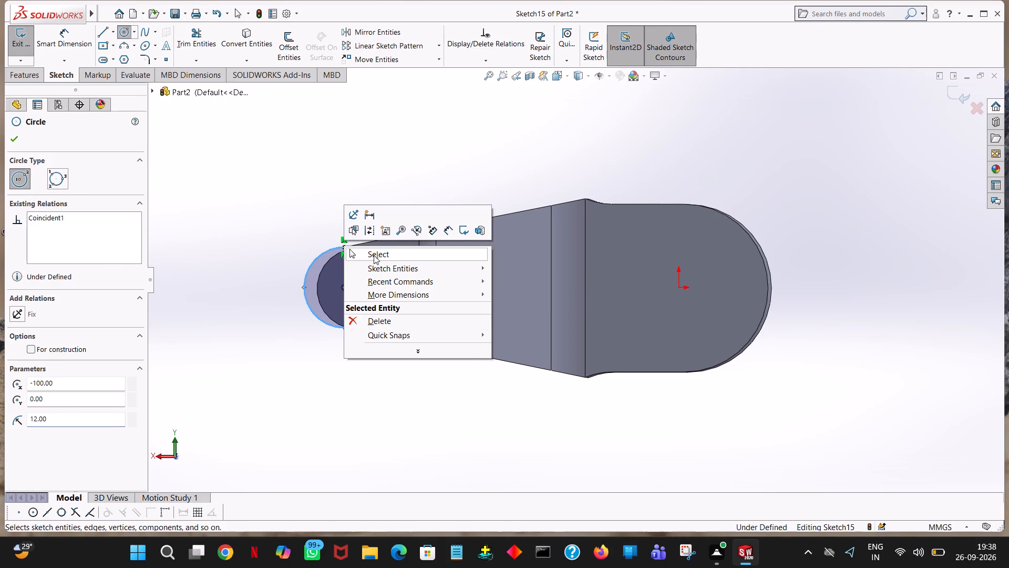
{"action": "left_click", "coordinate": [374, 255]}
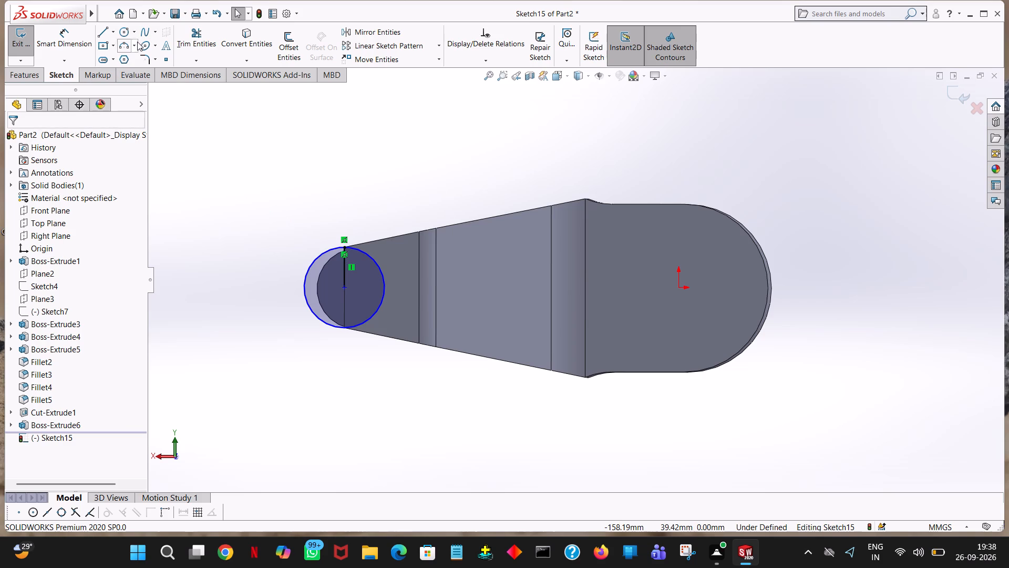
Extrude the half-circle region beyond this arm's end edge 8 mm blind in the reversed direction, merged with the arm.
{"action": "left_click", "coordinate": [37, 76]}
{"action": "left_click", "coordinate": [30, 55]}
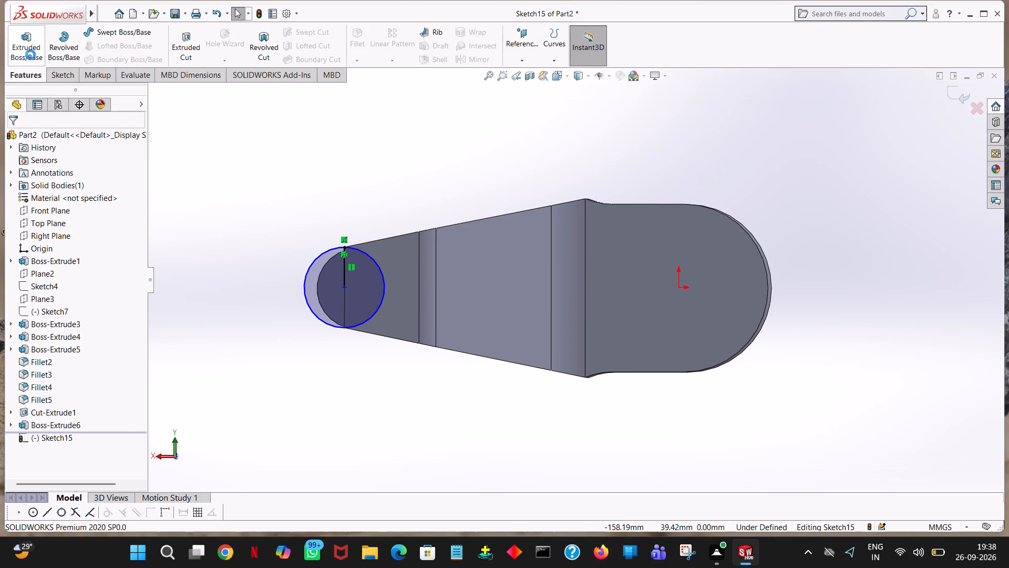
{"action": "left_click", "coordinate": [329, 283]}
{"action": "middle_click_drag", "start_coordinate": [252, 252], "coordinate": [293, 334]}
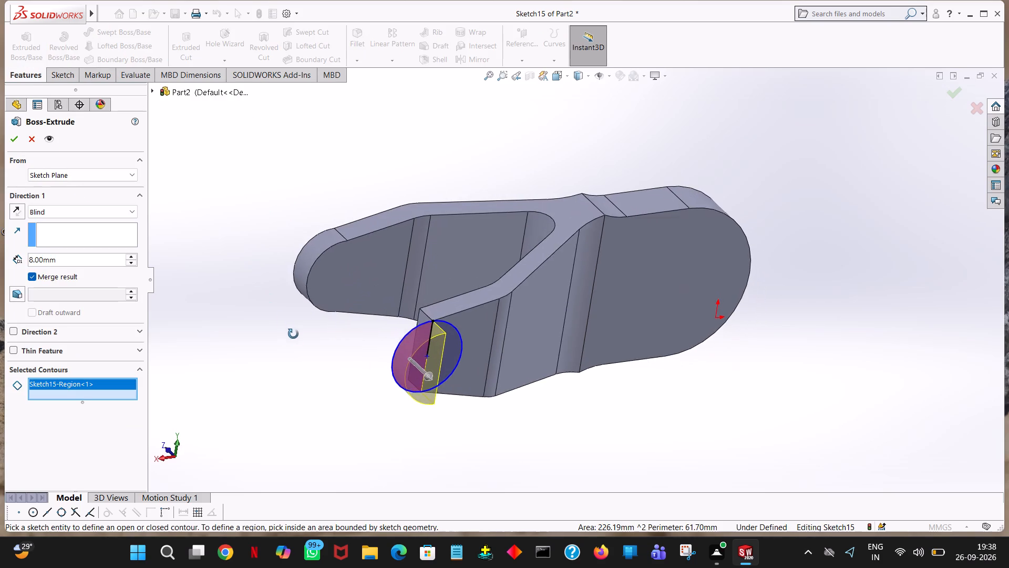
{"action": "middle_click_drag", "start_coordinate": [293, 334], "coordinate": [306, 366]}
{"action": "left_click", "coordinate": [16, 211]}
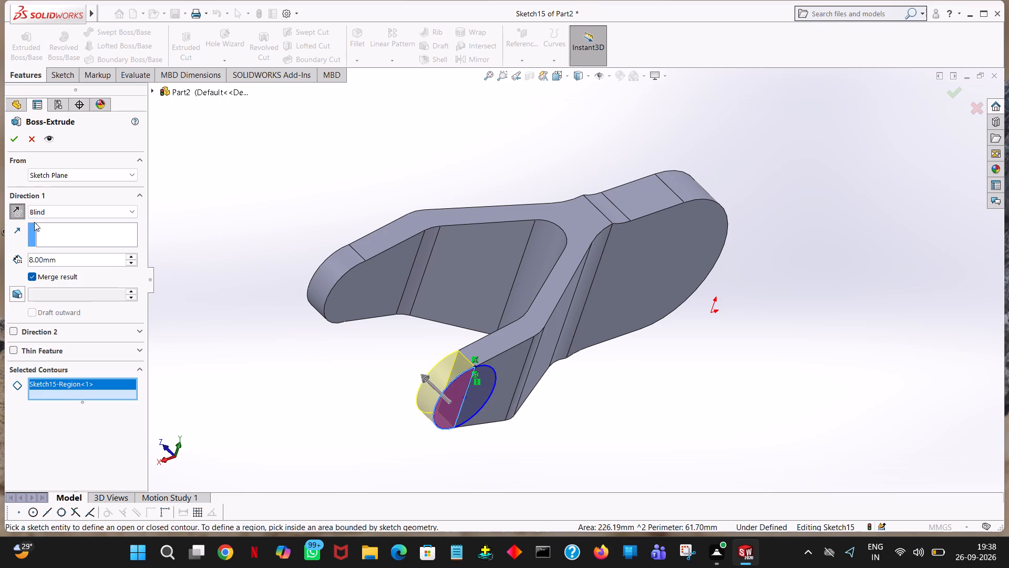
{"action": "left_click", "coordinate": [12, 138]}
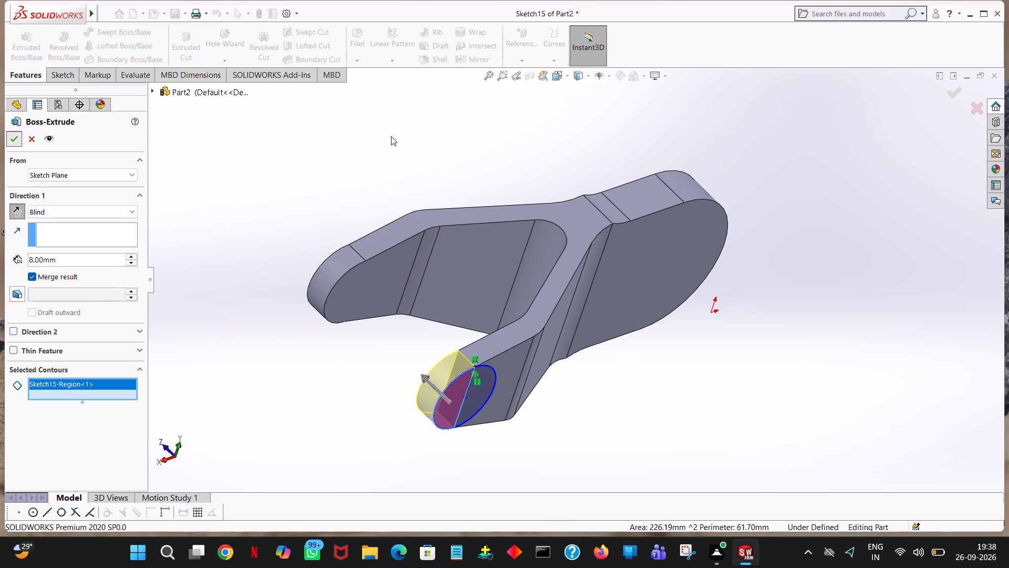
{"action": "left_click", "coordinate": [391, 136]}
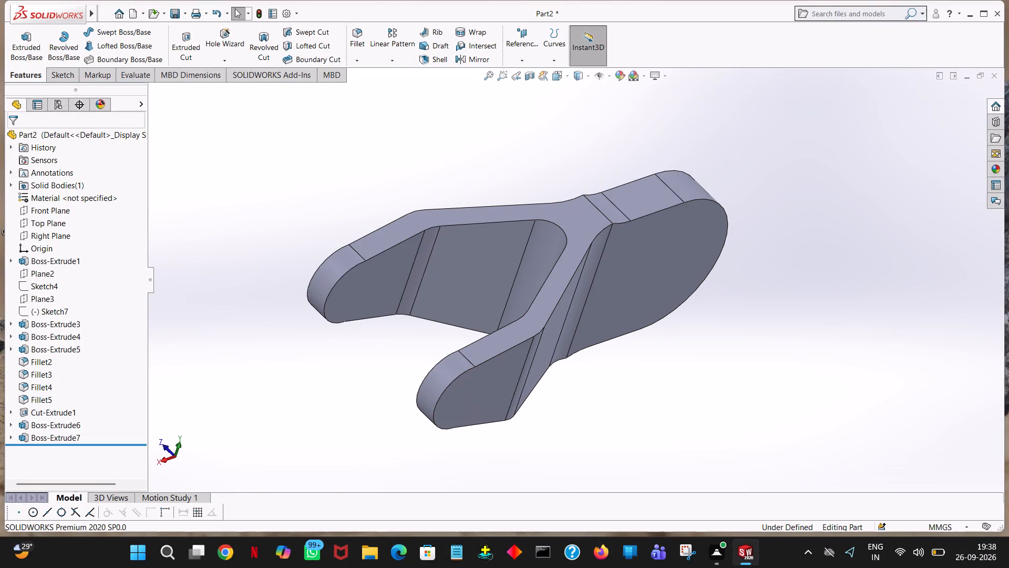
Start an extruded-cut sketch on the newly rounded arm's outer face and draw a 6 mm radius circle concentric with its rounded end.
{"action": "left_click", "coordinate": [177, 46]}
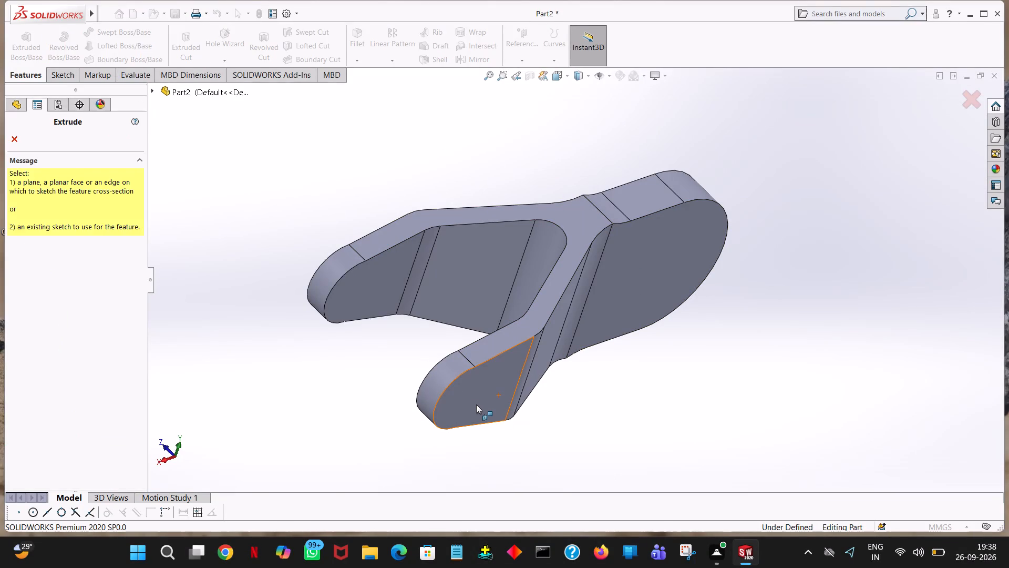
{"action": "left_click", "coordinate": [475, 403]}
{"action": "key", "text": "space"}
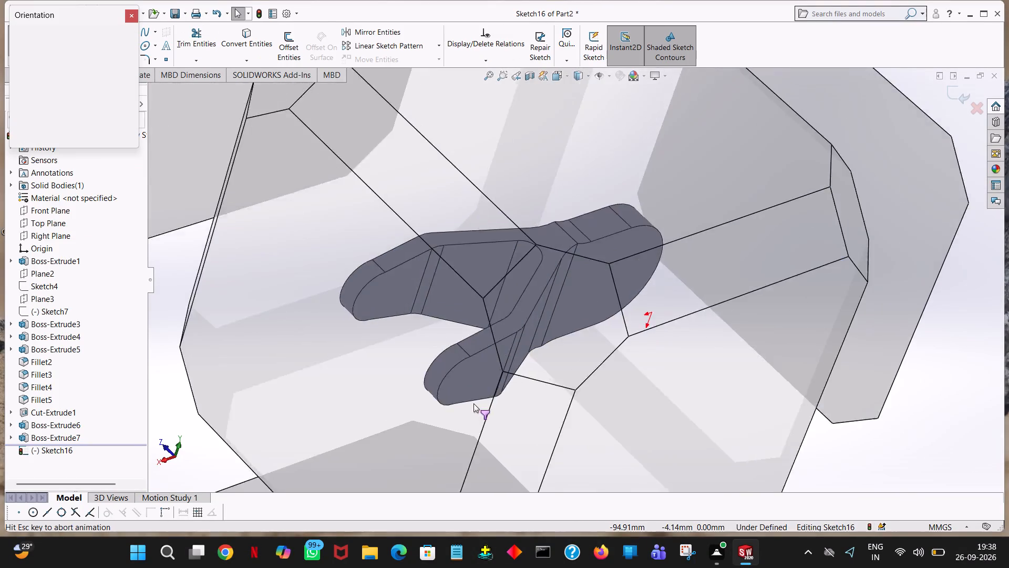
{"action": "left_click", "coordinate": [131, 74]}
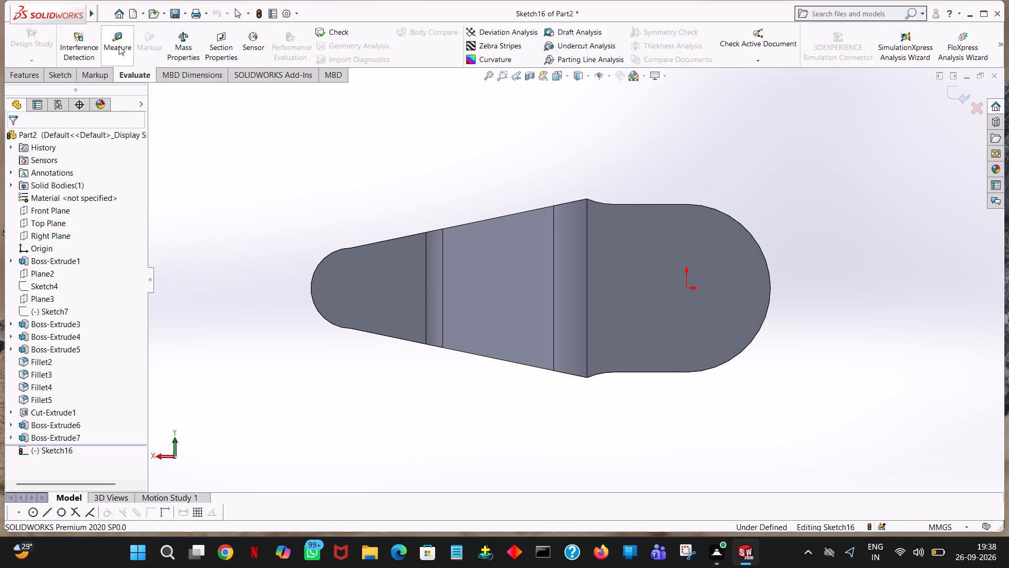
{"action": "left_click", "coordinate": [73, 77]}
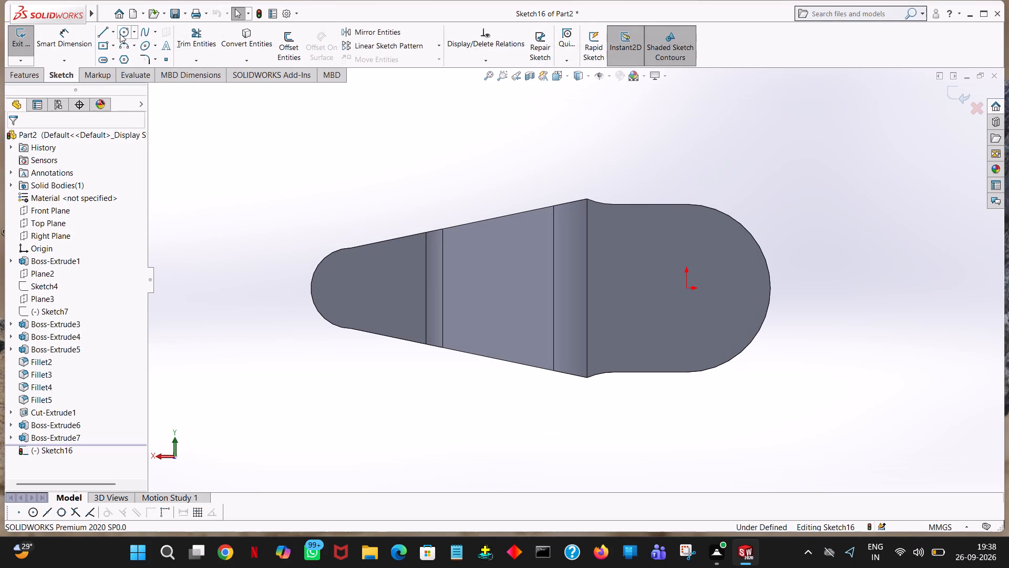
{"action": "left_click", "coordinate": [120, 34]}
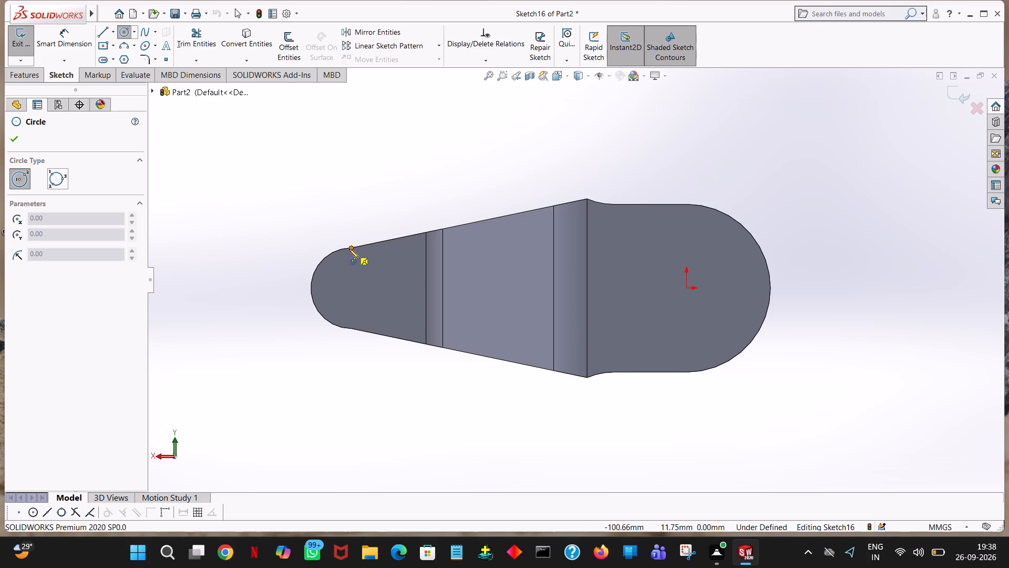
{"action": "left_click", "coordinate": [352, 289]}
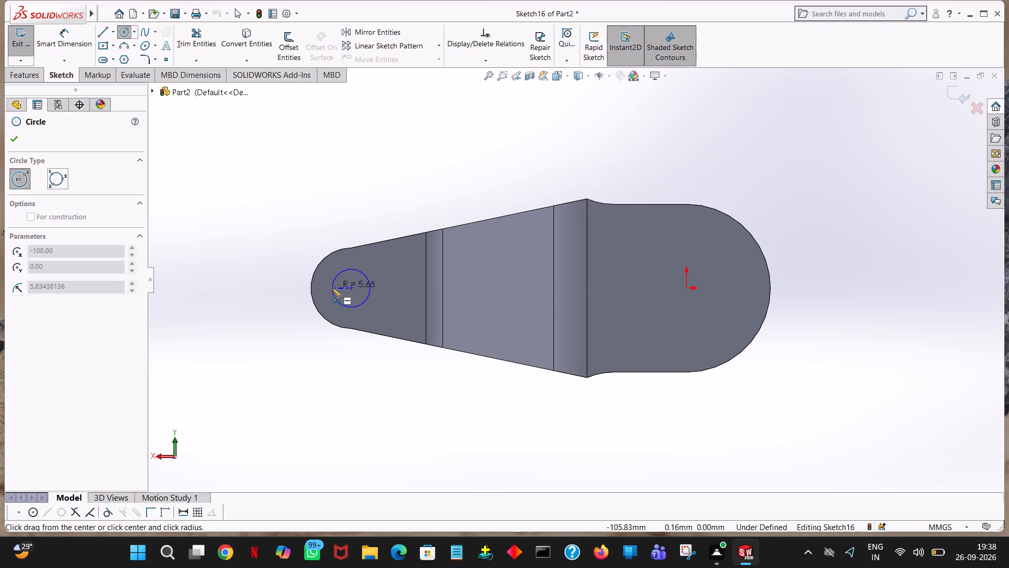
{"action": "left_click", "coordinate": [332, 288]}
{"action": "key", "text": "6"}
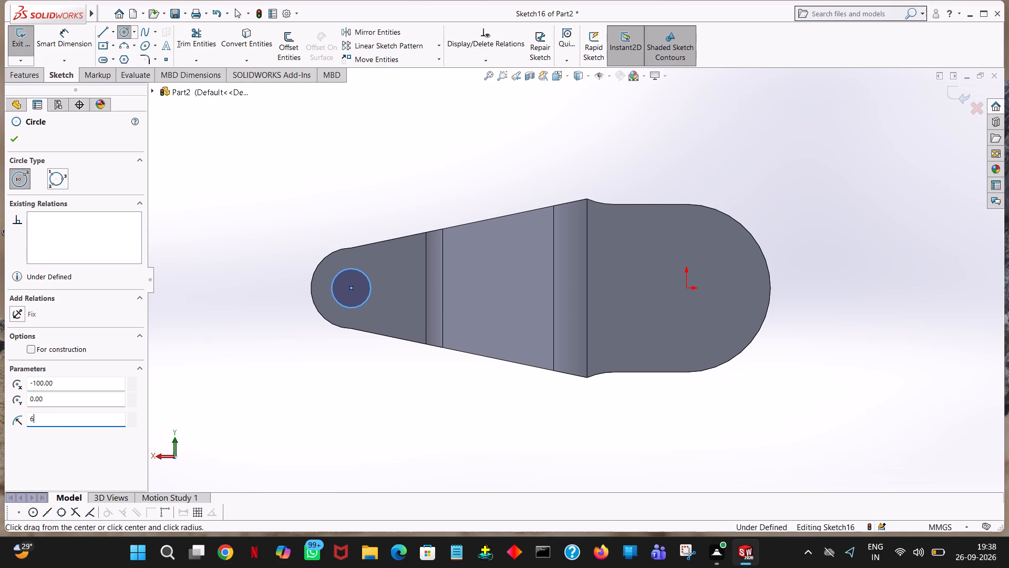
{"action": "key", "text": "Return"}
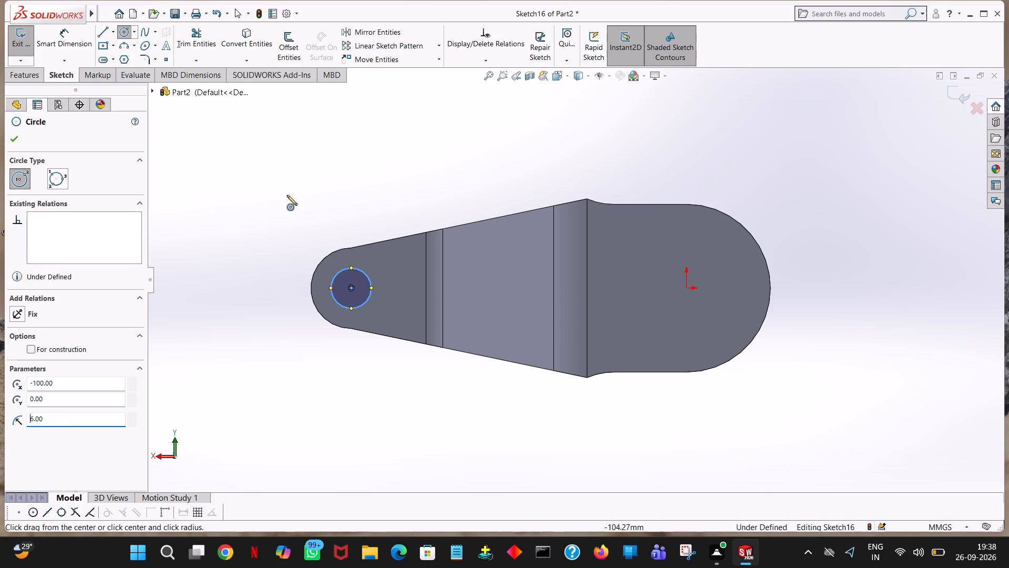
{"action": "left_click", "coordinate": [17, 143]}
Cut the 6 mm radius circle 83 mm blind through both arms' rounded ends and inspect the resulting pin holes.
{"action": "left_click", "coordinate": [22, 78]}
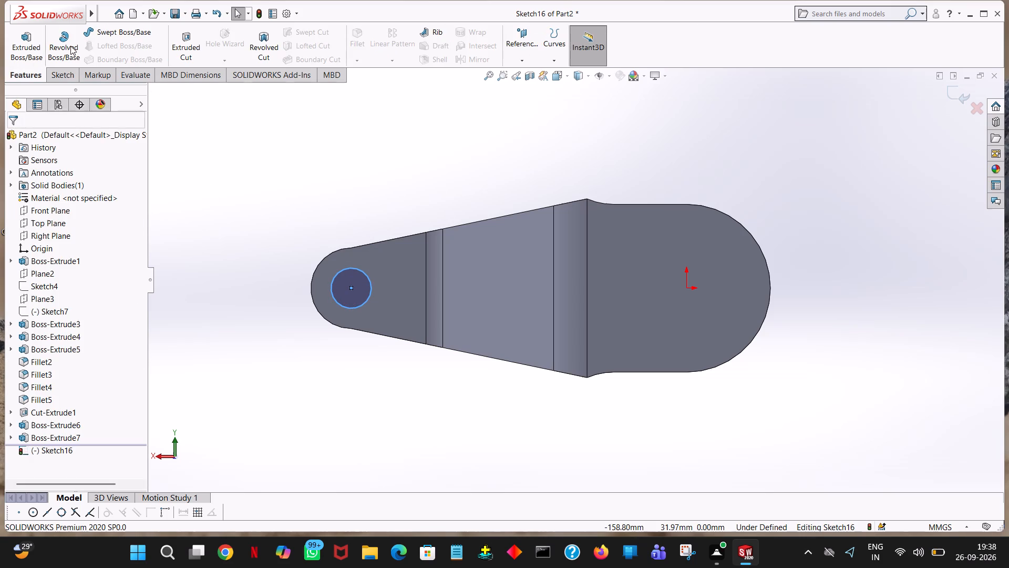
{"action": "left_click", "coordinate": [177, 47]}
{"action": "middle_click_drag", "start_coordinate": [322, 187], "coordinate": [379, 212]}
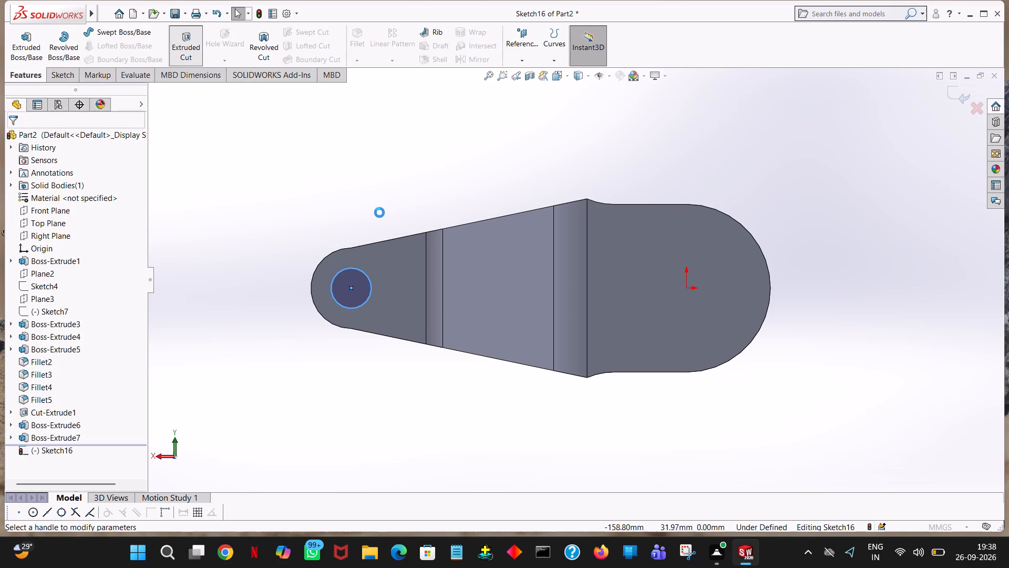
{"action": "middle_click_drag", "start_coordinate": [379, 212], "coordinate": [436, 221]}
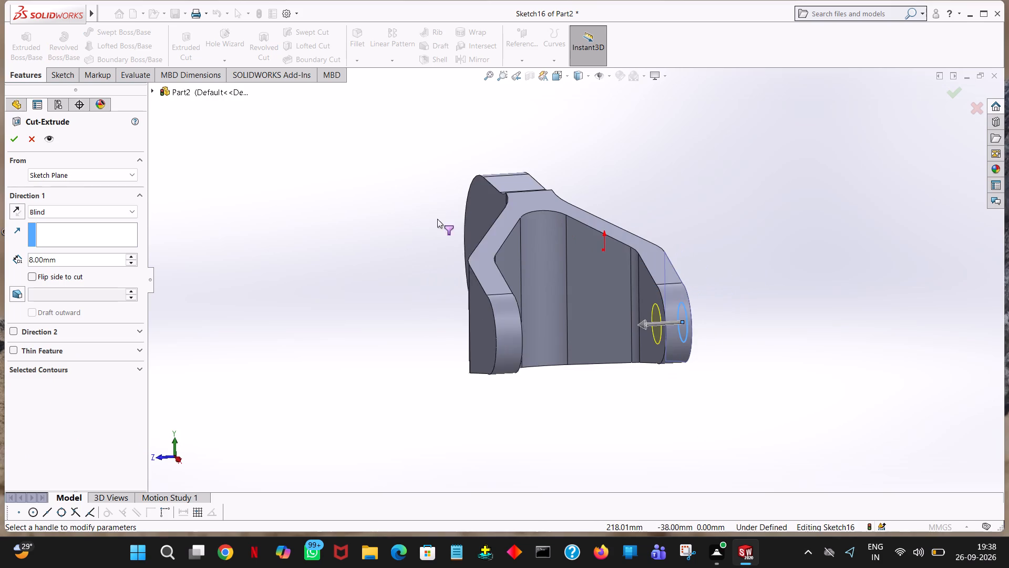
{"action": "left_click_drag", "start_coordinate": [636, 322], "coordinate": [424, 365]}
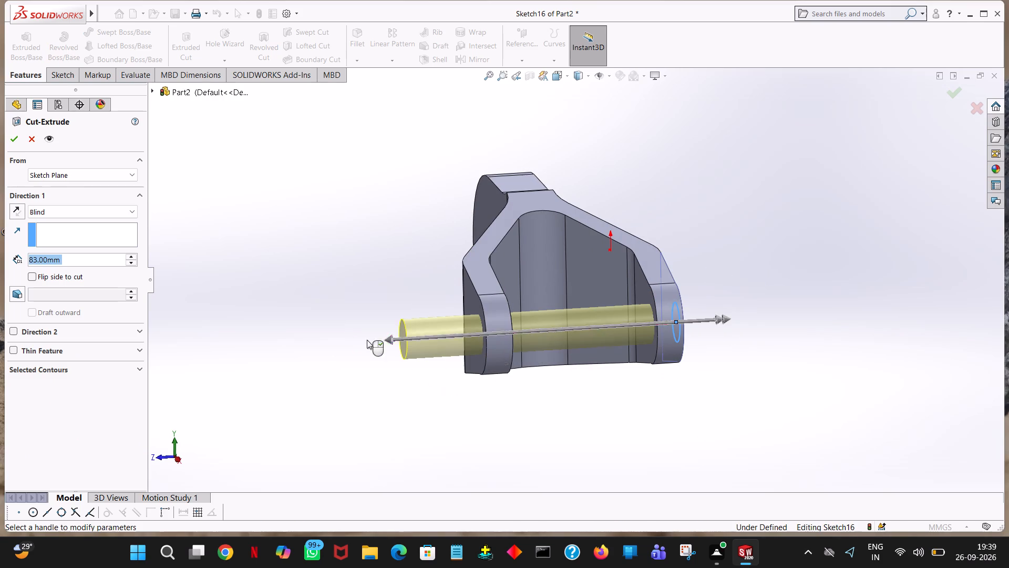
{"action": "left_click", "coordinate": [17, 142]}
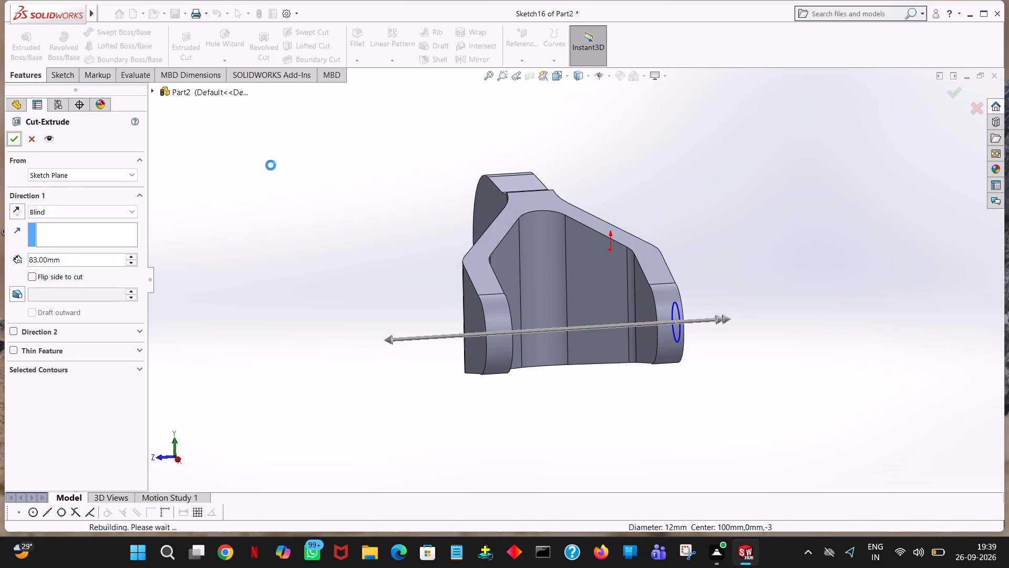
{"action": "left_click", "coordinate": [792, 240]}
{"action": "middle_click_drag", "start_coordinate": [793, 239], "coordinate": [682, 228]}
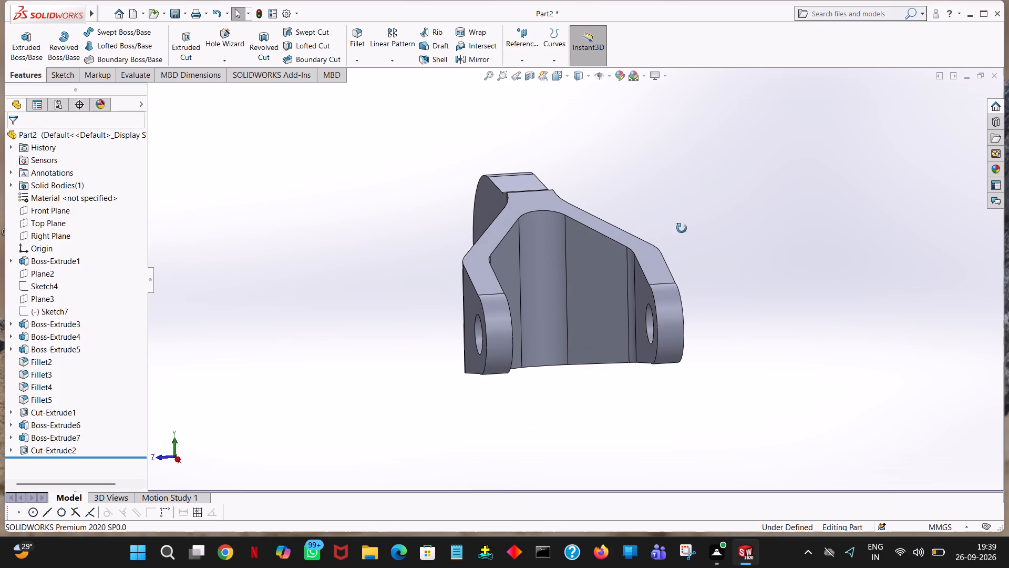
{"action": "middle_click_drag", "start_coordinate": [682, 228], "coordinate": [900, 341]}
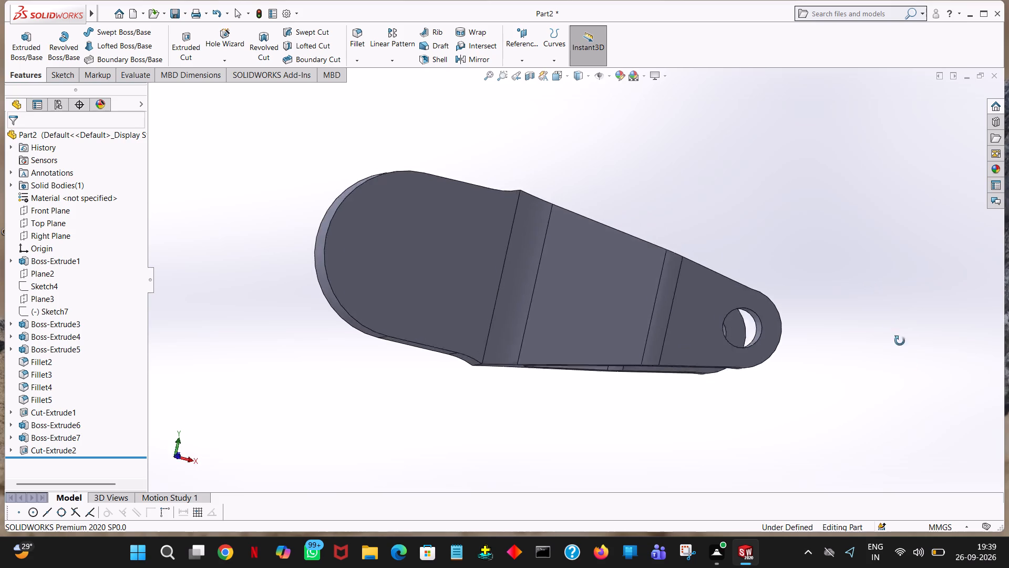
{"action": "middle_click_drag", "start_coordinate": [900, 341], "coordinate": [914, 360]}
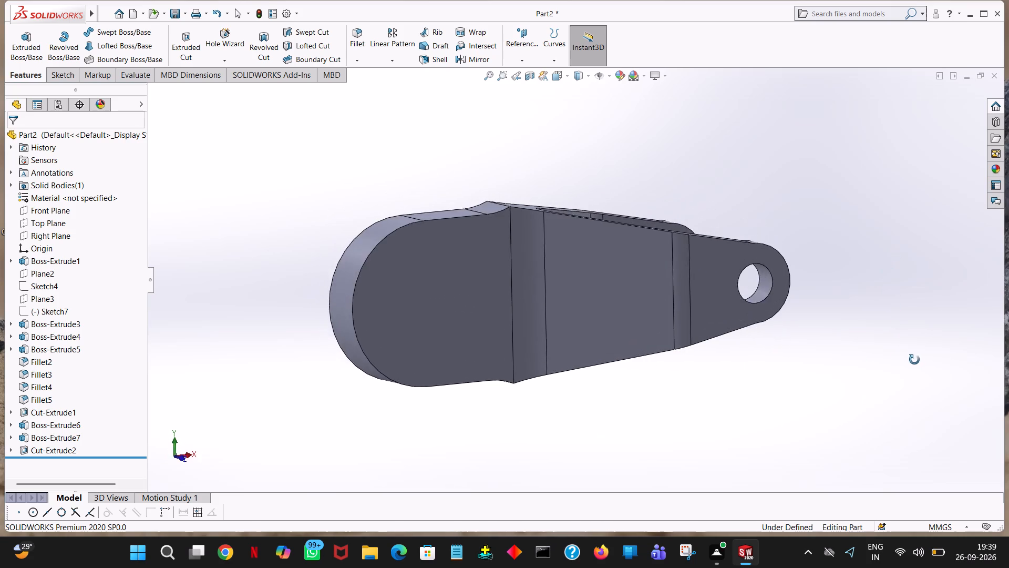
{"action": "middle_click_drag", "start_coordinate": [914, 360], "coordinate": [889, 363]}
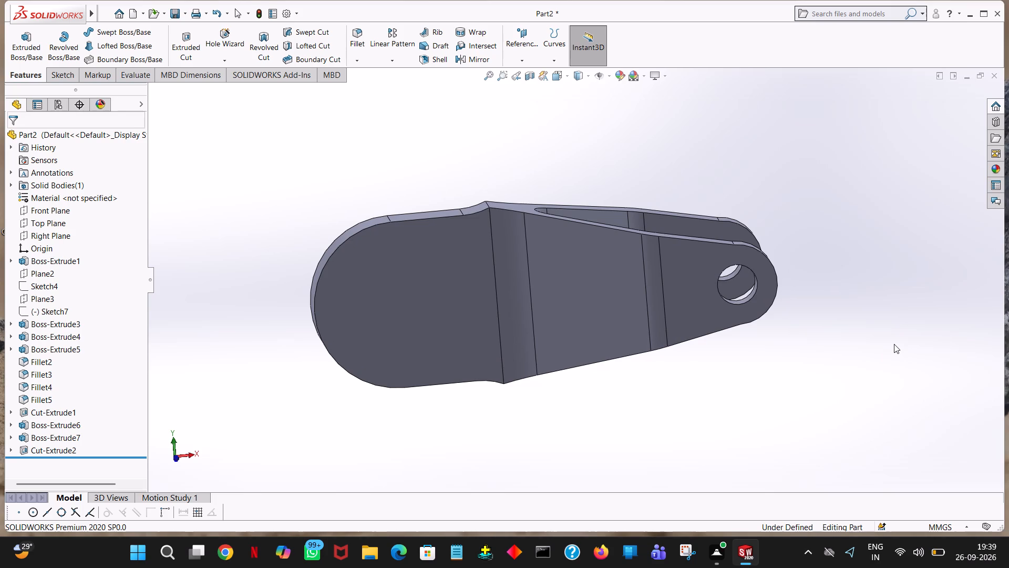
Maximize the modelling window so that it fills the screen.
{"action": "left_click", "coordinate": [896, 344]}
{"action": "left_click", "coordinate": [897, 344]}
{"action": "right_click", "coordinate": [897, 344]}
{"action": "left_click", "coordinate": [1005, 414]}
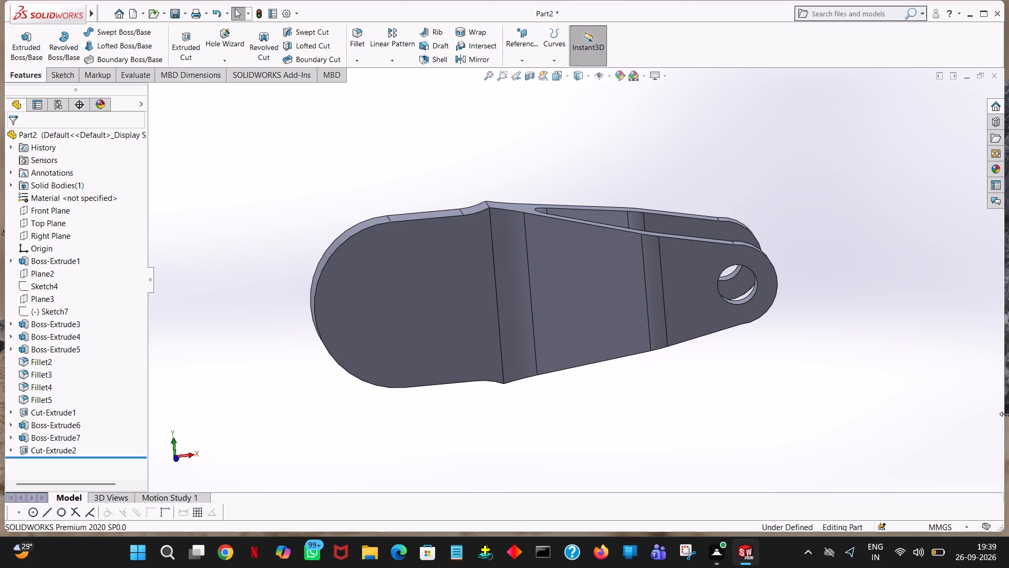
{"action": "left_click", "coordinate": [1006, 414]}
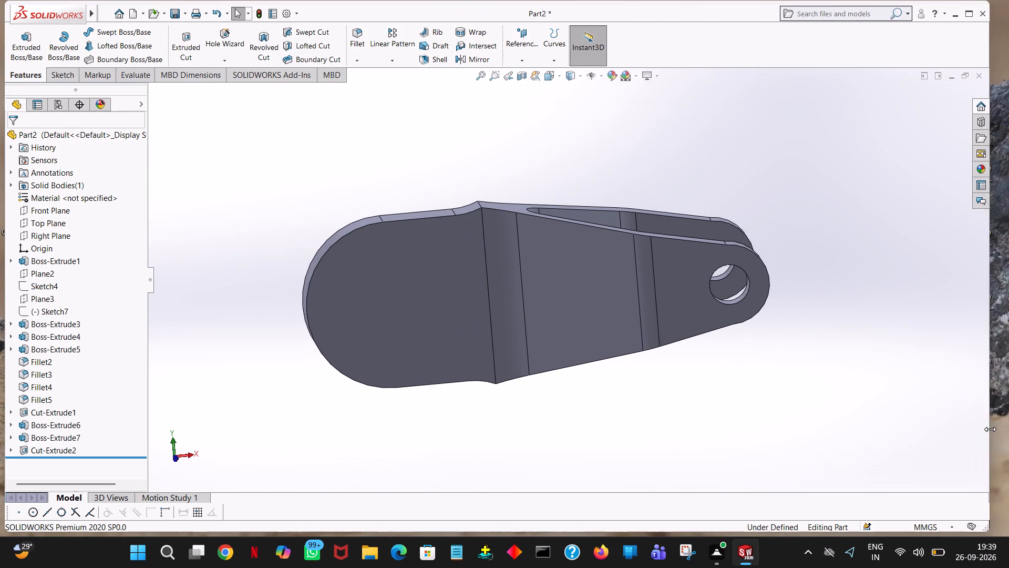
{"action": "left_click", "coordinate": [991, 429]}
{"action": "left_click", "coordinate": [991, 429]}
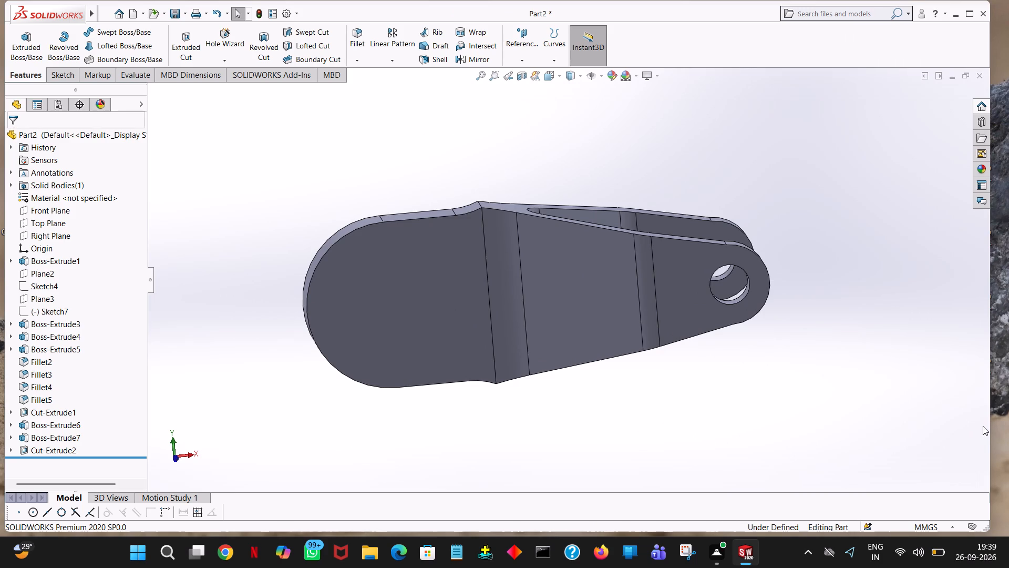
{"action": "left_click", "coordinate": [972, 12]}
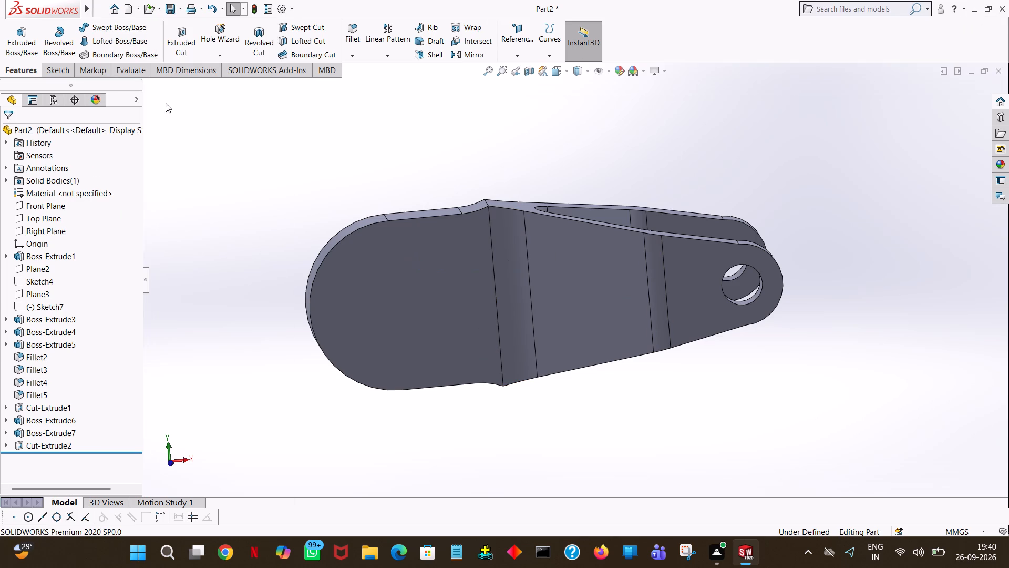
Start an extruded-cut sketch on the large rounded plate's outer face and draw an 18 mm radius circle centred on the origin.
{"action": "left_click", "coordinate": [185, 49]}
{"action": "left_click", "coordinate": [370, 288]}
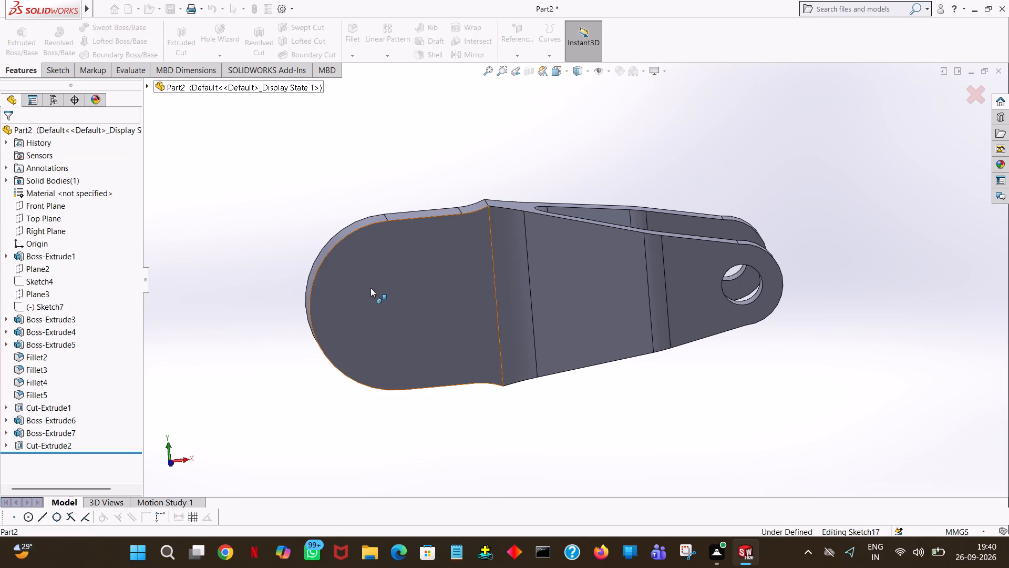
{"action": "key", "text": "space"}
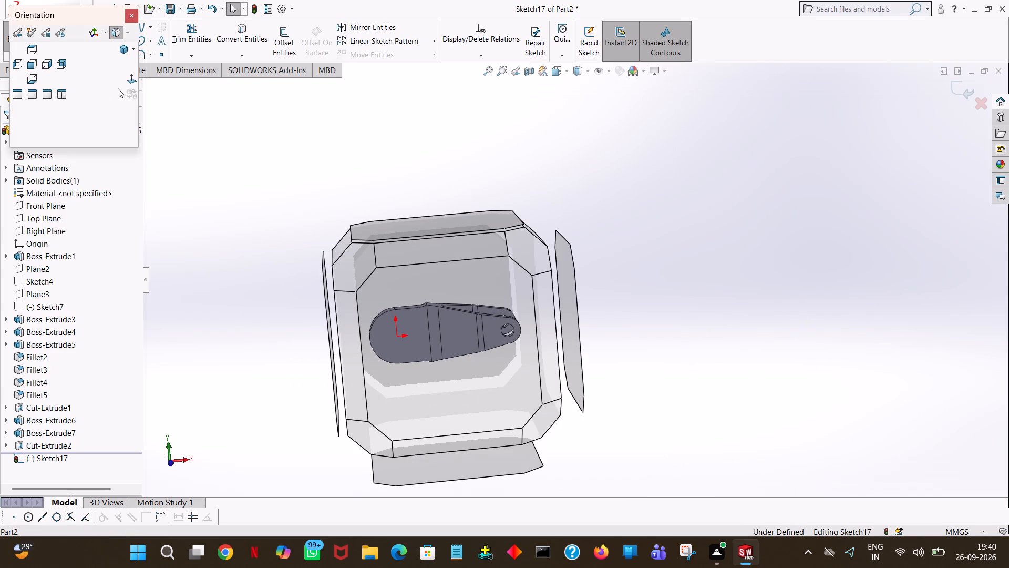
{"action": "left_click", "coordinate": [132, 81]}
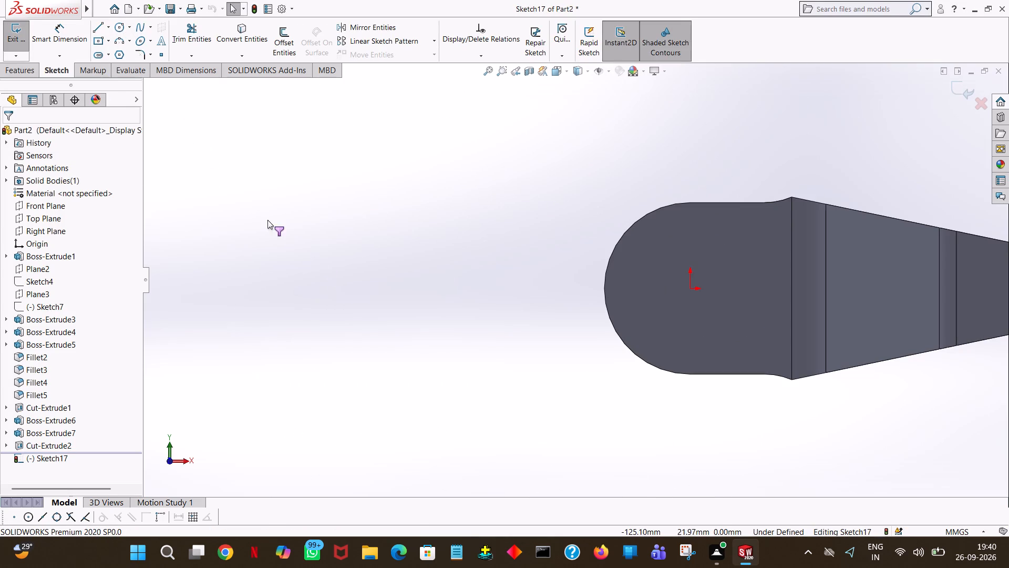
{"action": "middle_click_drag", "start_coordinate": [464, 332], "coordinate": [247, 338], "text": "ctrl"}
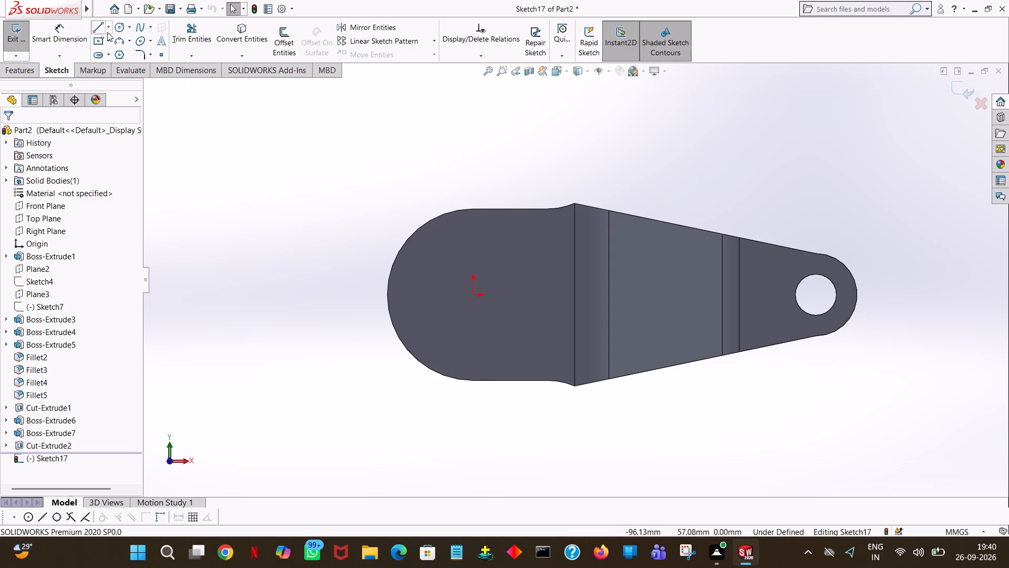
{"action": "left_click", "coordinate": [118, 28]}
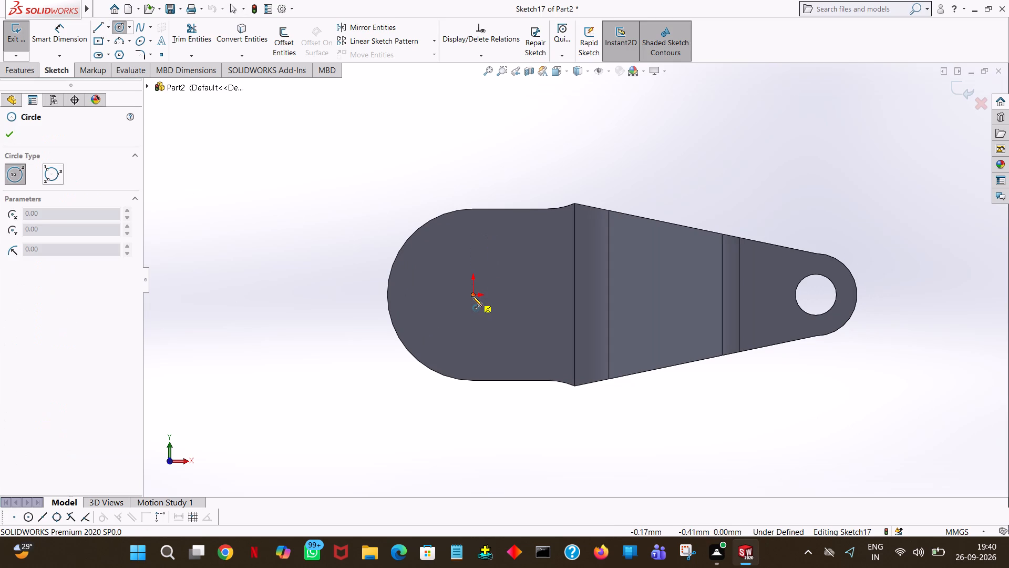
{"action": "left_click", "coordinate": [472, 296]}
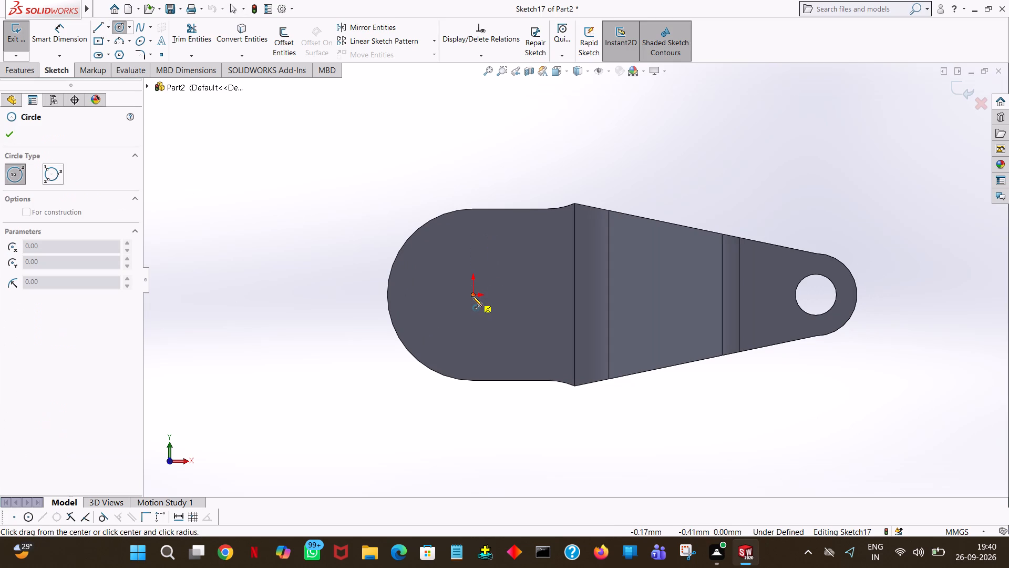
{"action": "left_click", "coordinate": [459, 240]}
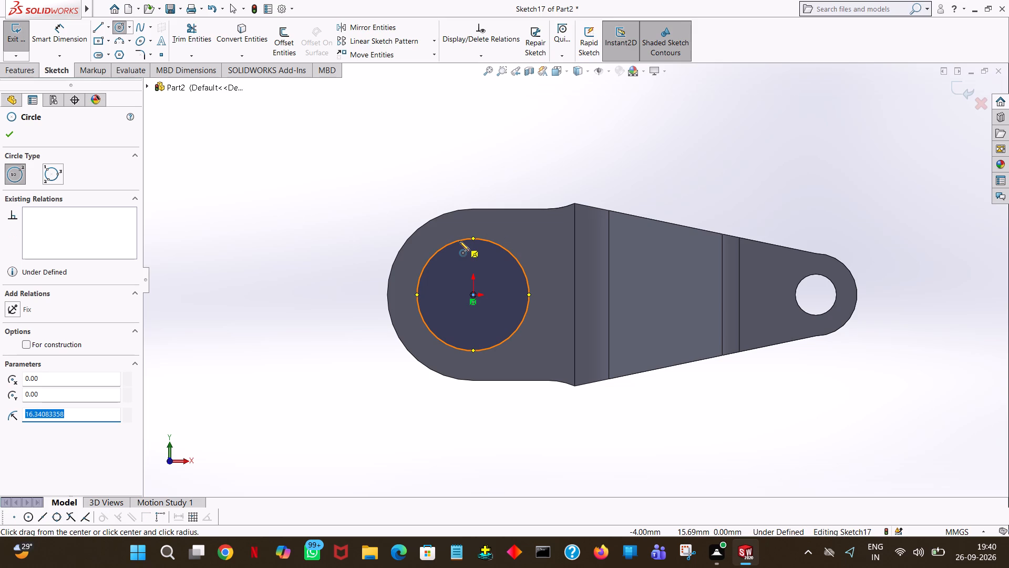
{"action": "type", "text": "36/2"}
{"action": "key", "text": "Return"}
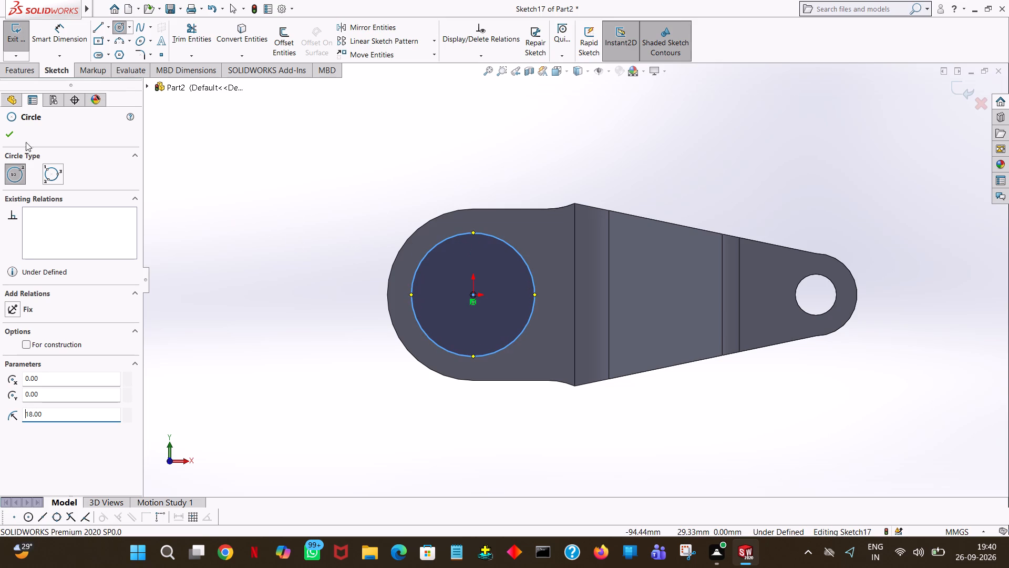
{"action": "left_click", "coordinate": [14, 137]}
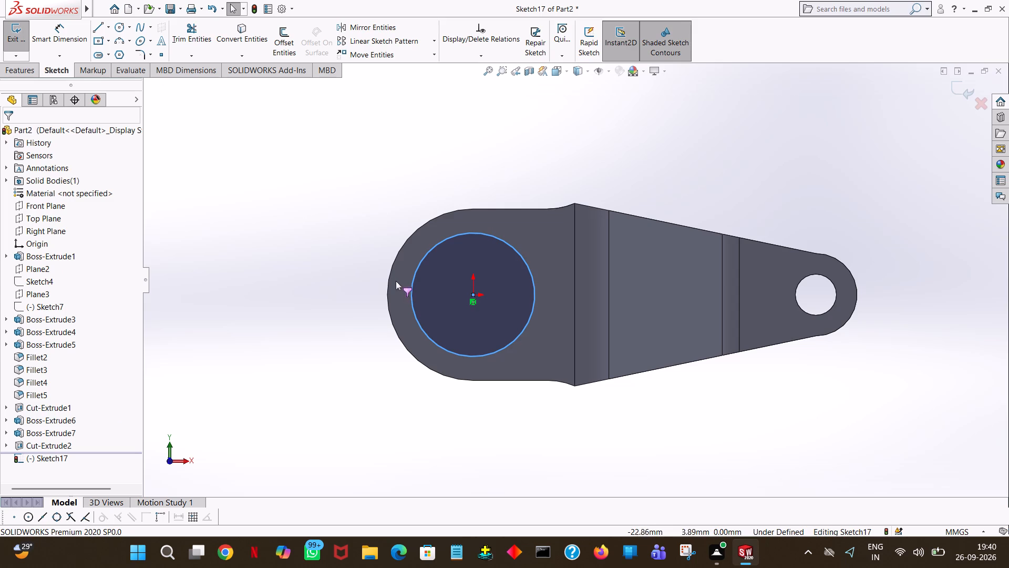
{"action": "left_click", "coordinate": [413, 280]}
{"action": "left_click", "coordinate": [413, 280]}
{"action": "left_click", "coordinate": [301, 200]}
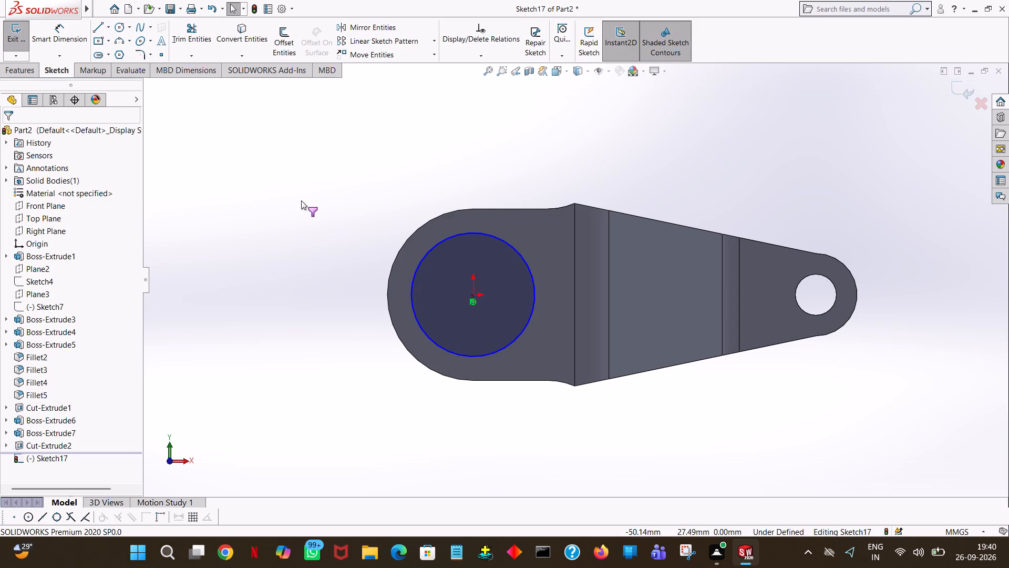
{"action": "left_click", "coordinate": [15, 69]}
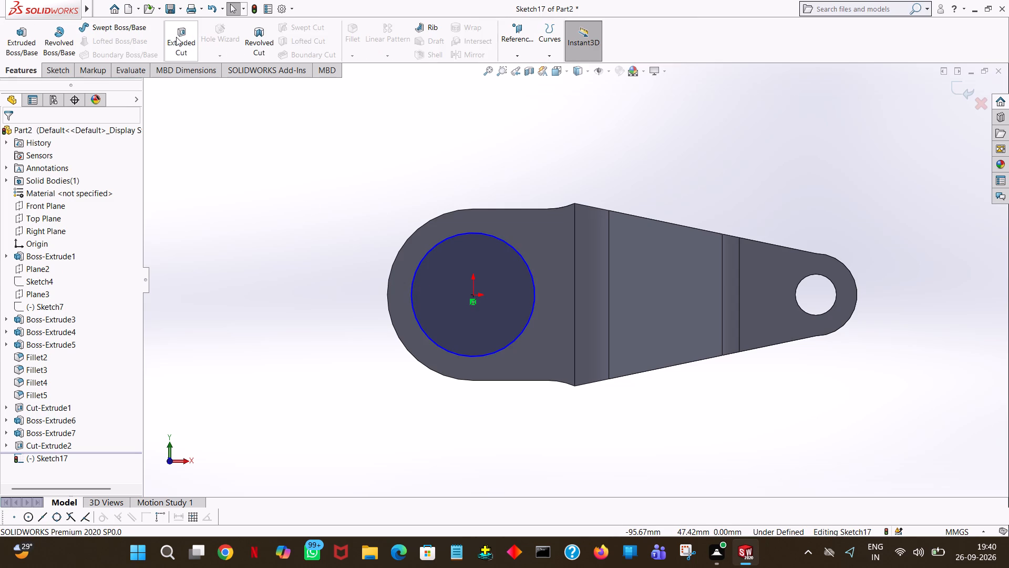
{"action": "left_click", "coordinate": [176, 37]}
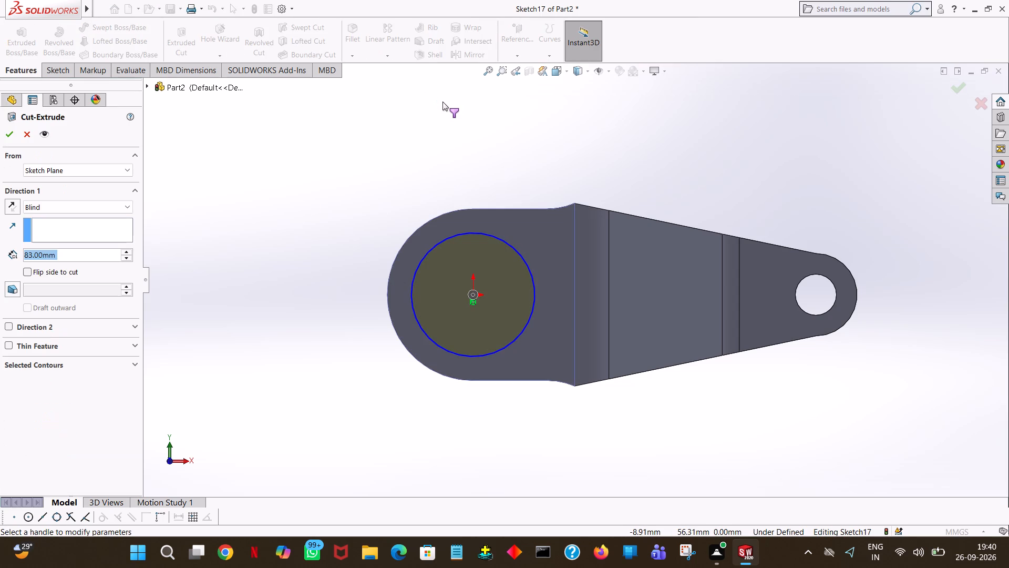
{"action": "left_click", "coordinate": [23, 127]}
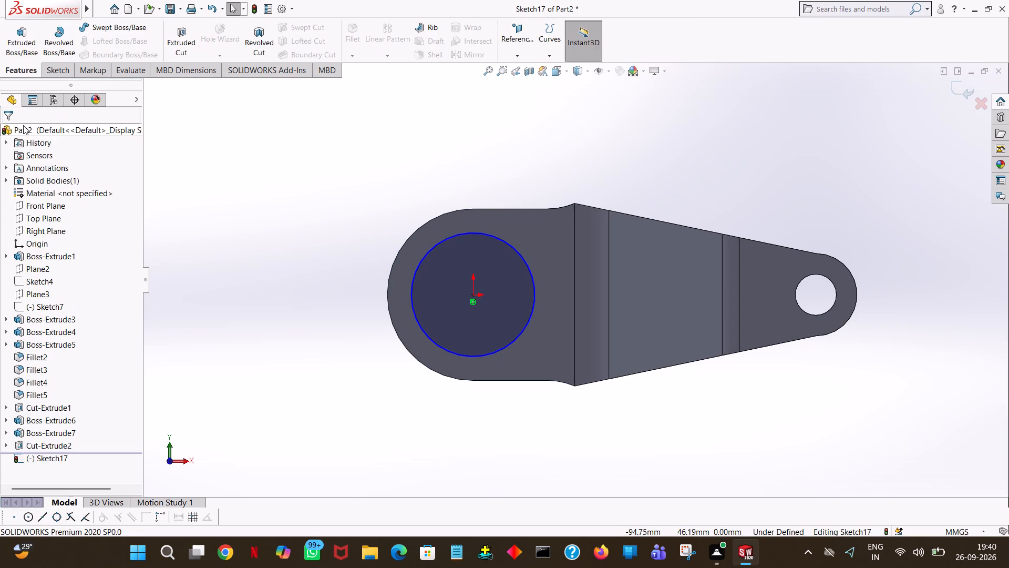
Sketch a slanted line about 22 mm long from the origin past the 18 mm radius circle, at about 52 degrees.
{"action": "left_click", "coordinate": [60, 67]}
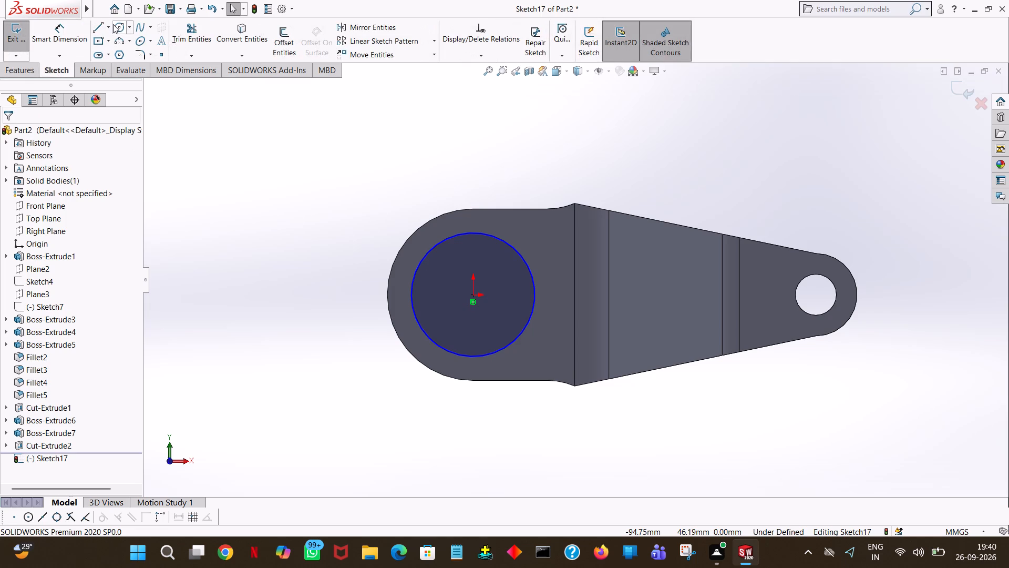
{"action": "left_click", "coordinate": [99, 24]}
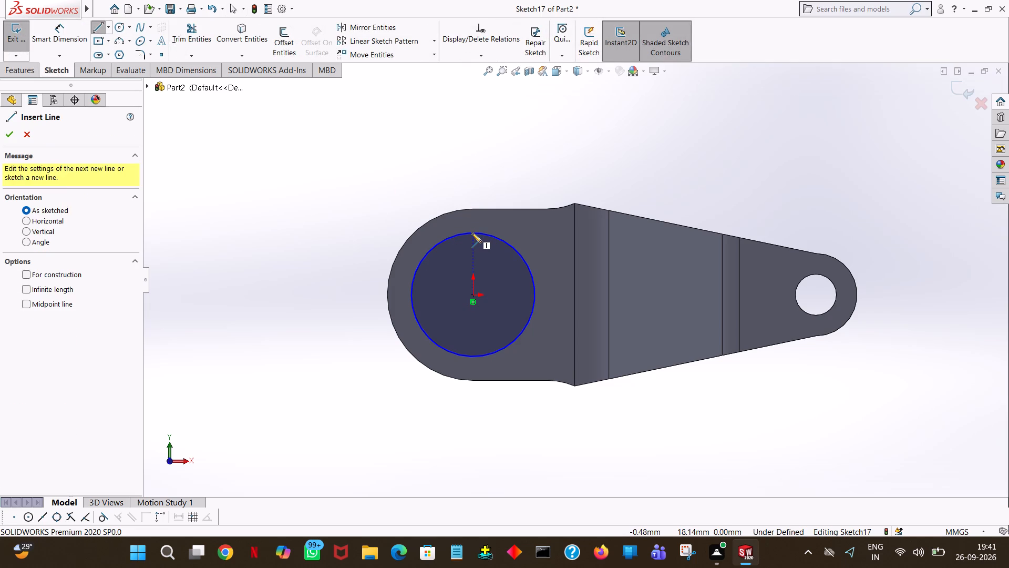
{"action": "left_click", "coordinate": [474, 296]}
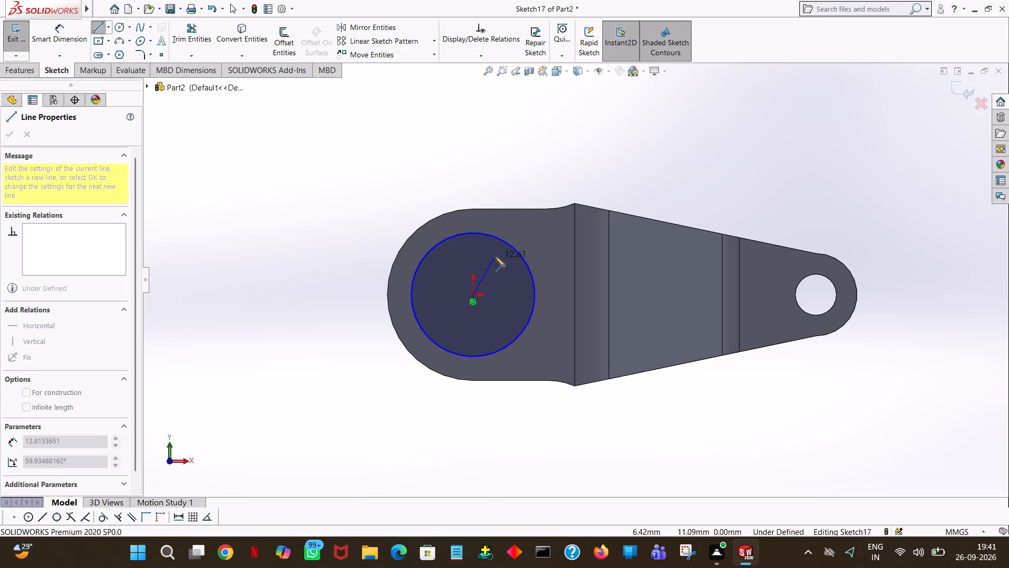
{"action": "left_click", "coordinate": [520, 235]}
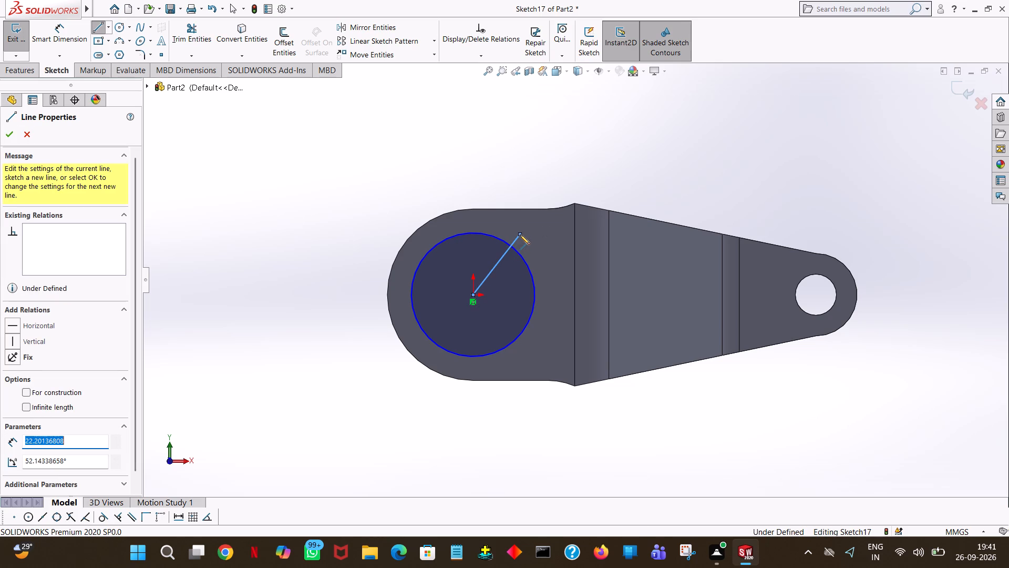
{"action": "right_click", "coordinate": [520, 235]}
{"action": "left_click", "coordinate": [535, 242]}
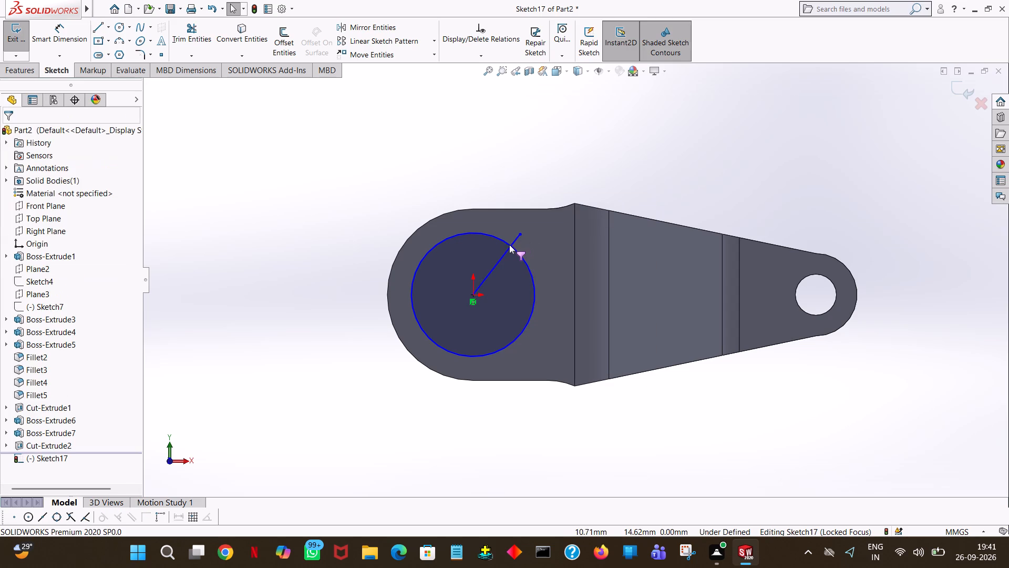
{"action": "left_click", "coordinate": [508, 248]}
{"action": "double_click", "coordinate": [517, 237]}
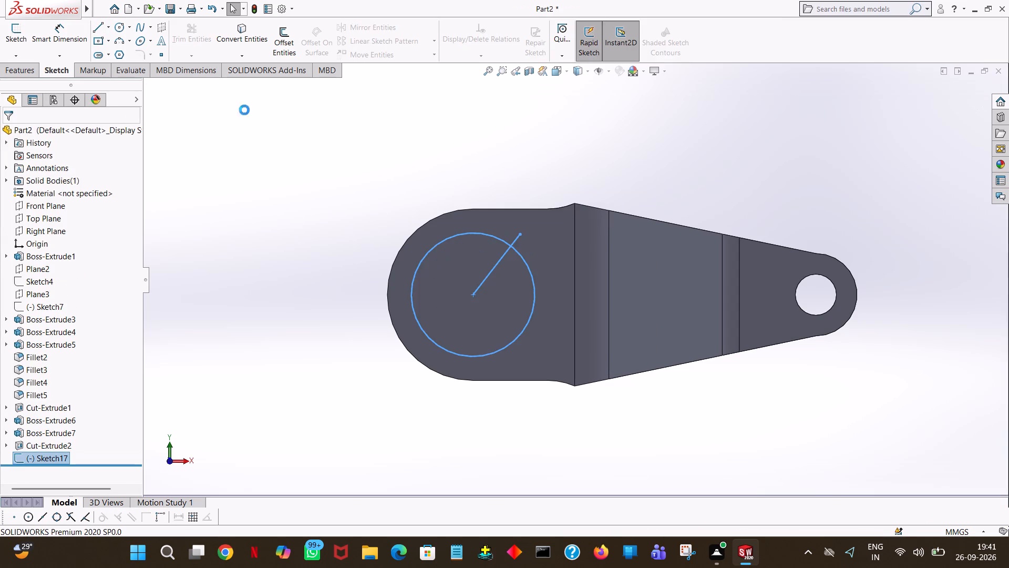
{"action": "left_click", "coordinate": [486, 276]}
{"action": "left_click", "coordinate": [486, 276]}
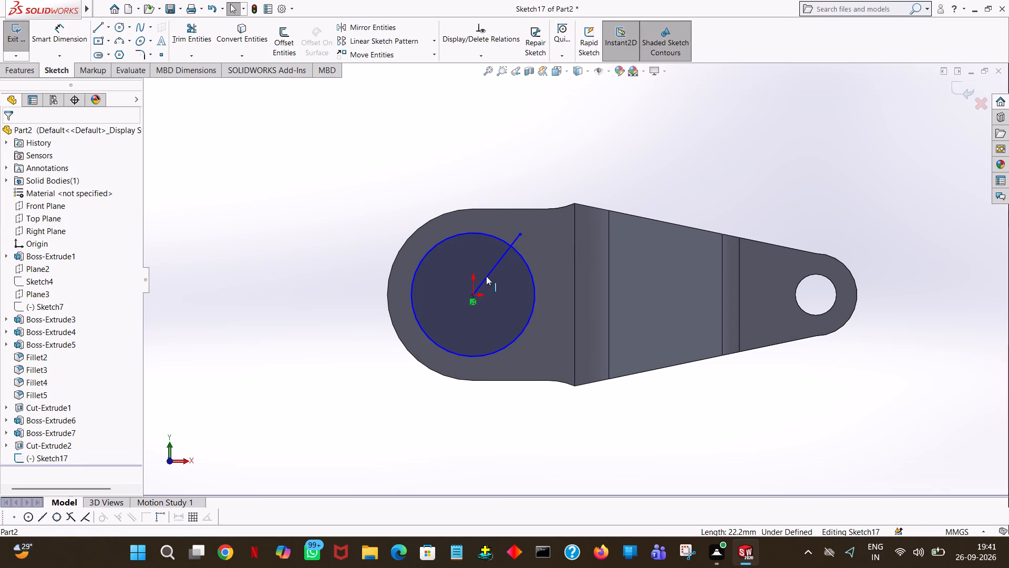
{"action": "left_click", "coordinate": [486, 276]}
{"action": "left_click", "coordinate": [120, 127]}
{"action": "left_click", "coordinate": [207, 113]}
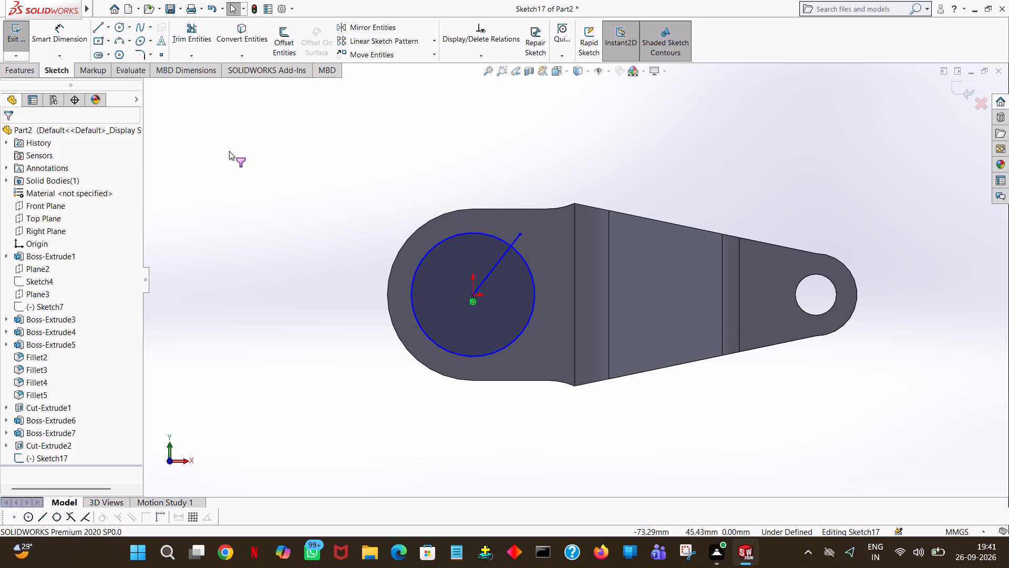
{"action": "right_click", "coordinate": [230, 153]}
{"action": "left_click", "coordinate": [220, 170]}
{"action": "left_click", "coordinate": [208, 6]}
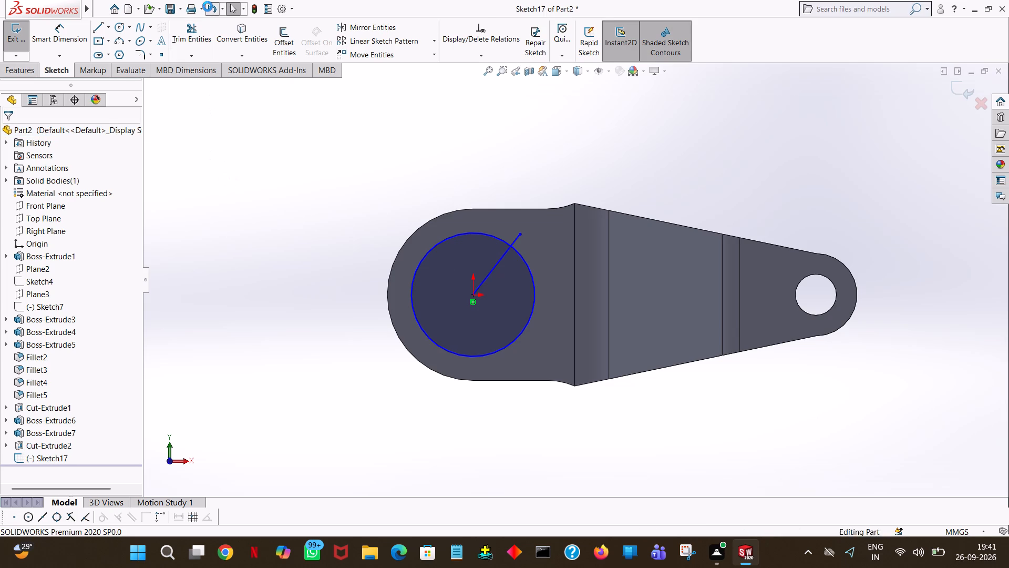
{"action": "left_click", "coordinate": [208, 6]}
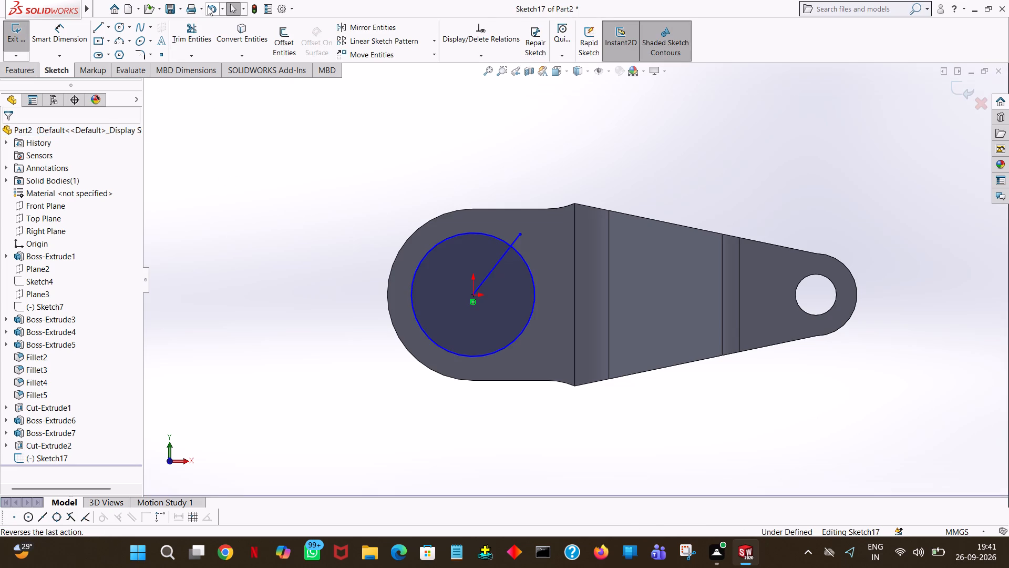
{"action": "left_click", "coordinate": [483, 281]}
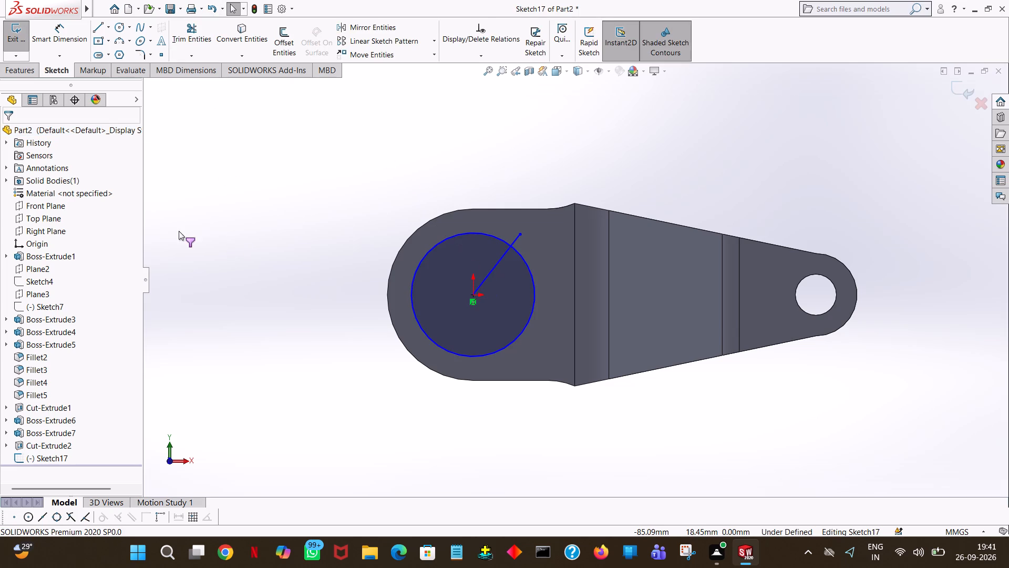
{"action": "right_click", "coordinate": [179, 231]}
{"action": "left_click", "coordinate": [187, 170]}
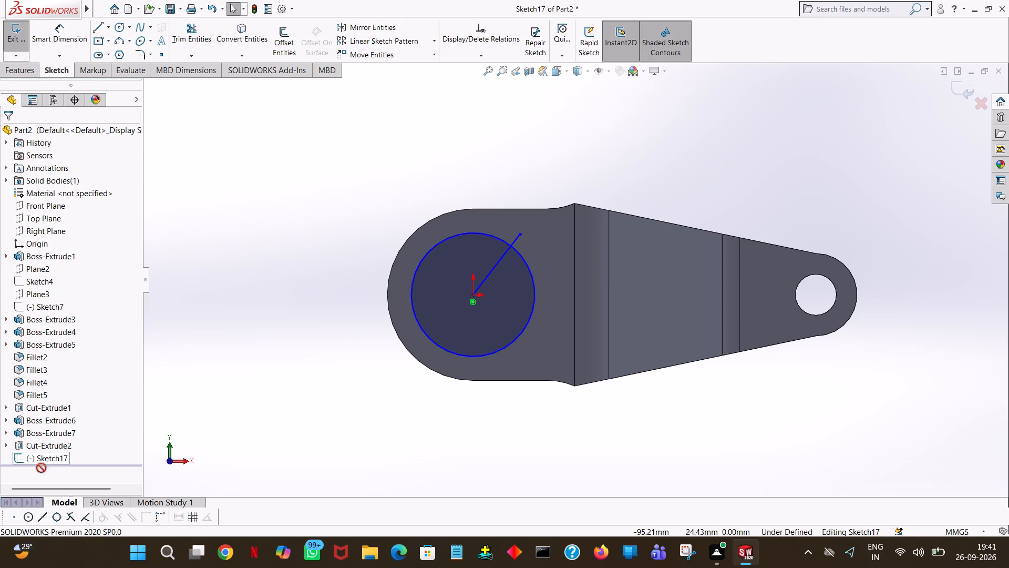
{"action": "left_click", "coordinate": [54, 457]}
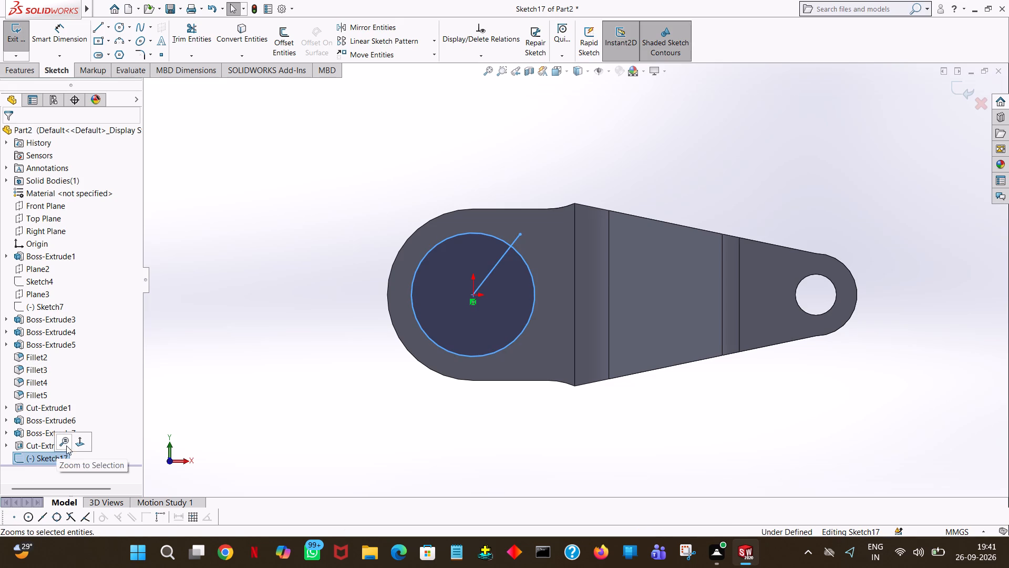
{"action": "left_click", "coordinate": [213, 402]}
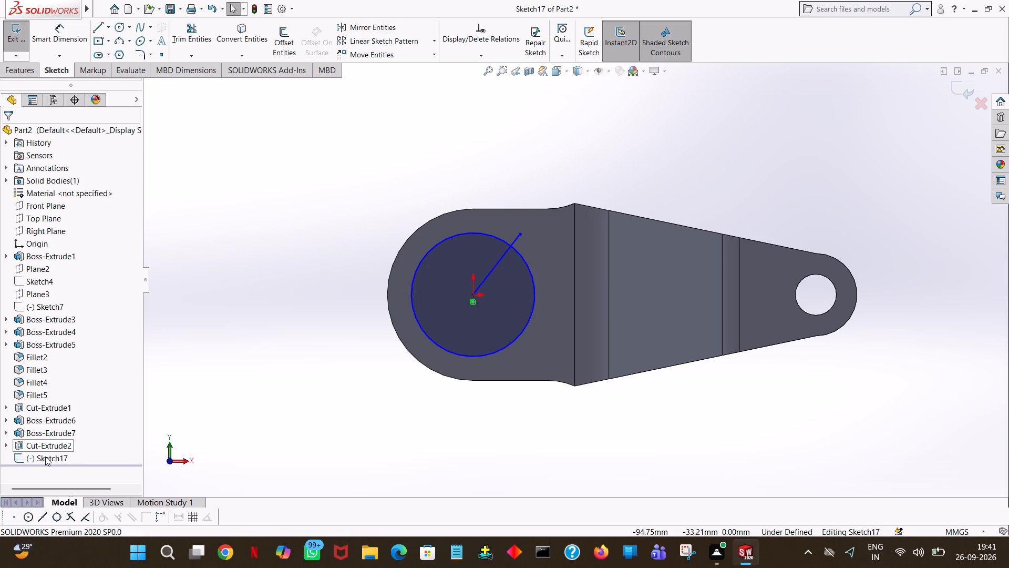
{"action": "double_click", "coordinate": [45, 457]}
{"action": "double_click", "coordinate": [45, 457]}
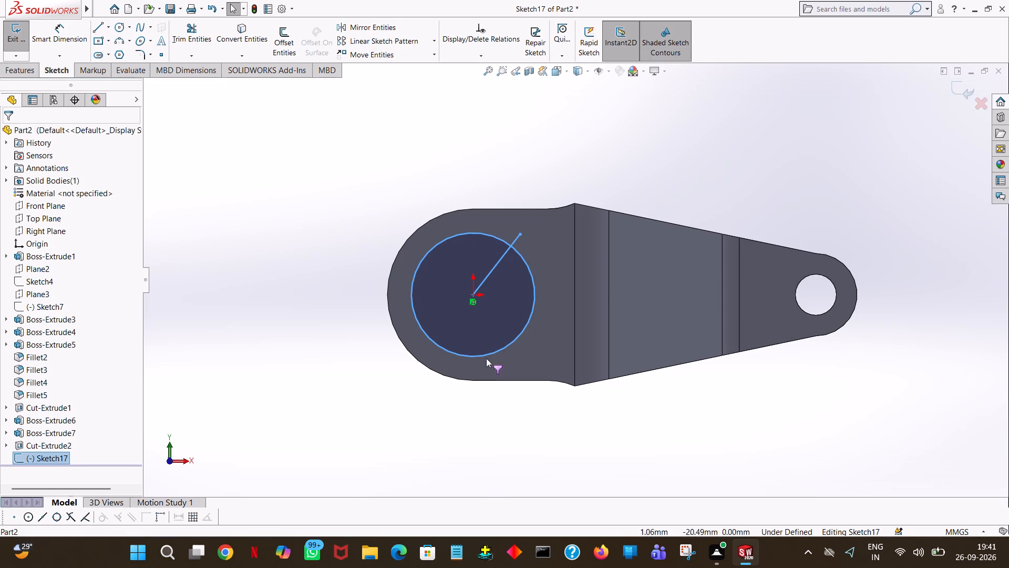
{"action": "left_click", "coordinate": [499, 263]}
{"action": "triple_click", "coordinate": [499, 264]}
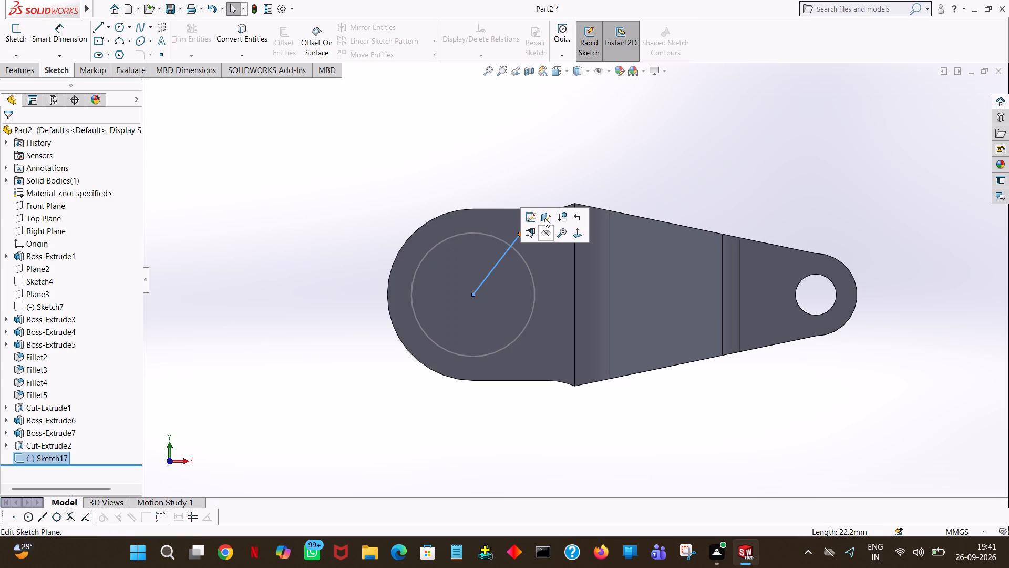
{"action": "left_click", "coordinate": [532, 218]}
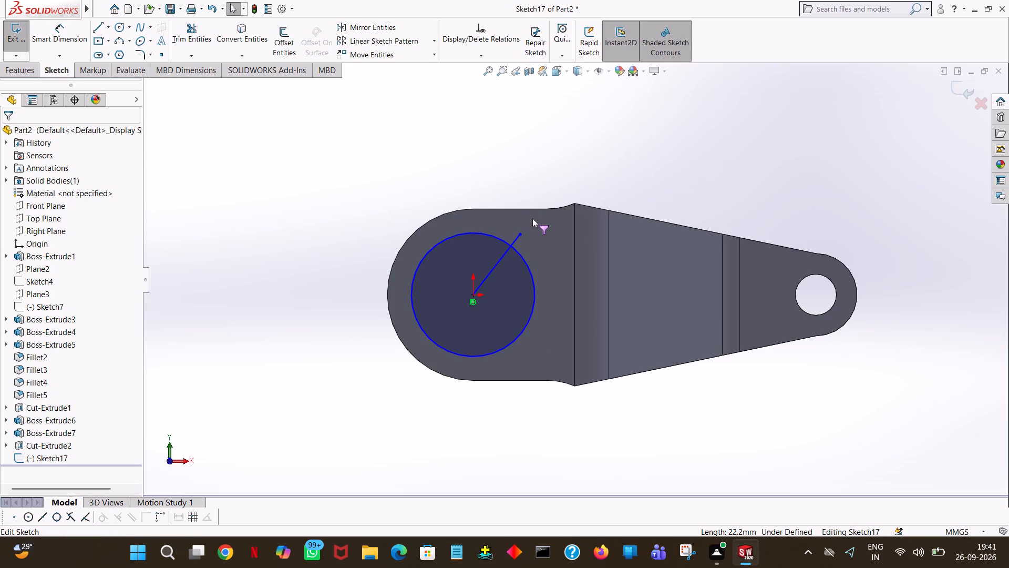
Trim away the slanted line from the origin, both inside and outside the 18 mm radius circle.
{"action": "left_click", "coordinate": [509, 249]}
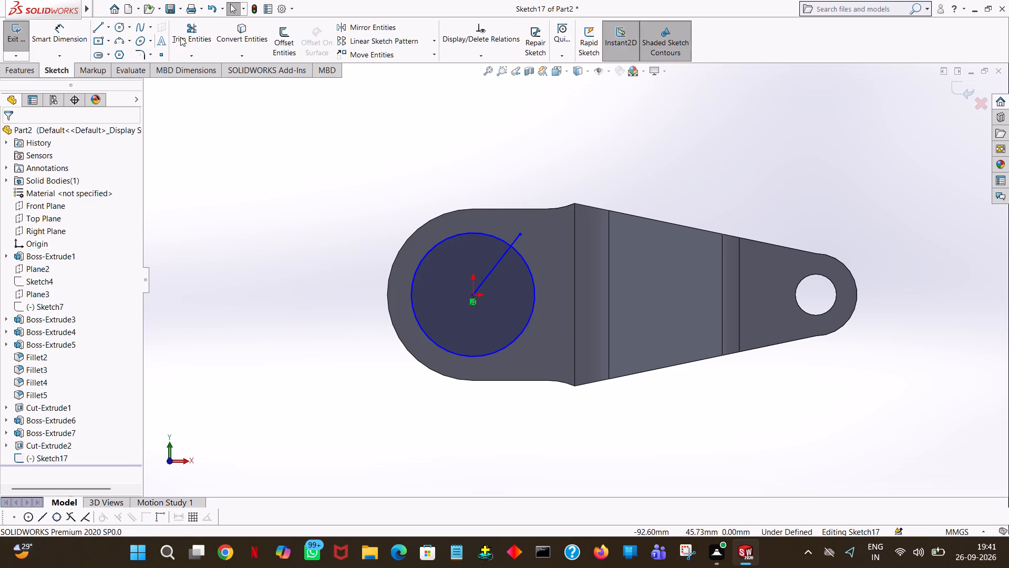
{"action": "left_click", "coordinate": [181, 37]}
{"action": "left_click", "coordinate": [504, 256]}
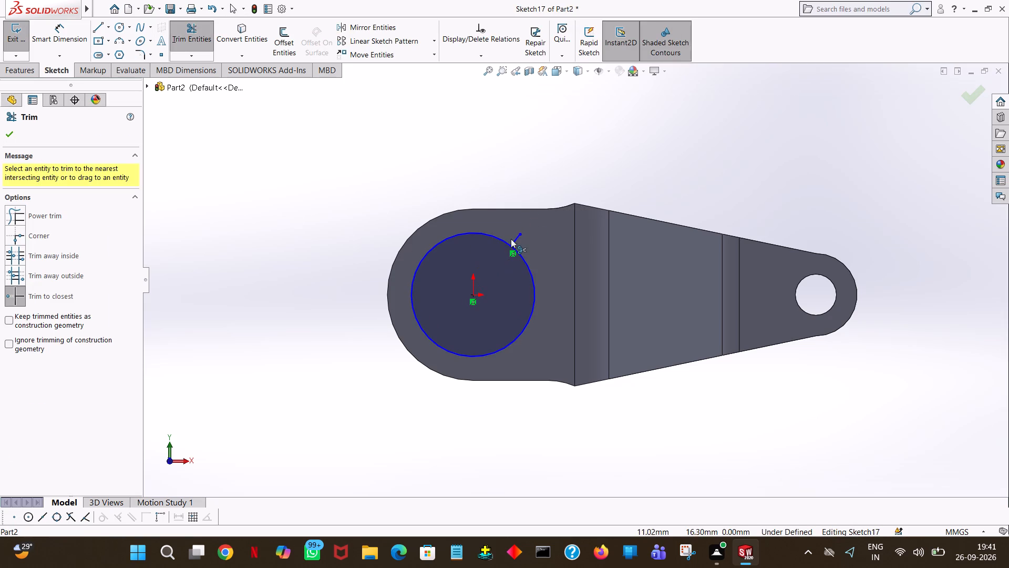
{"action": "left_click", "coordinate": [516, 238]}
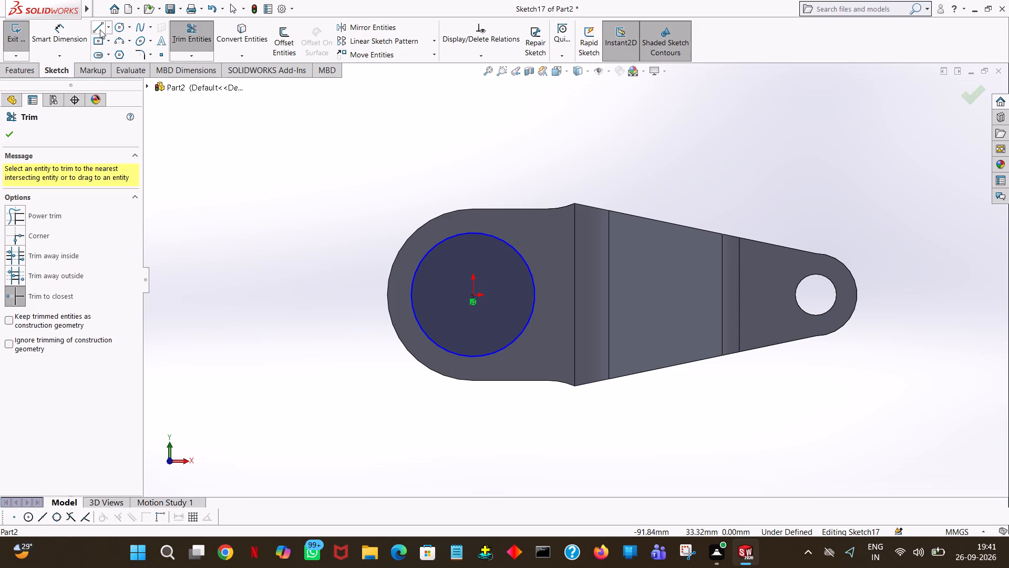
Sketch a line about 18.6 mm long at 45 degrees from the origin to just past the 18 mm radius circle.
{"action": "left_click", "coordinate": [100, 29]}
{"action": "left_click", "coordinate": [474, 294]}
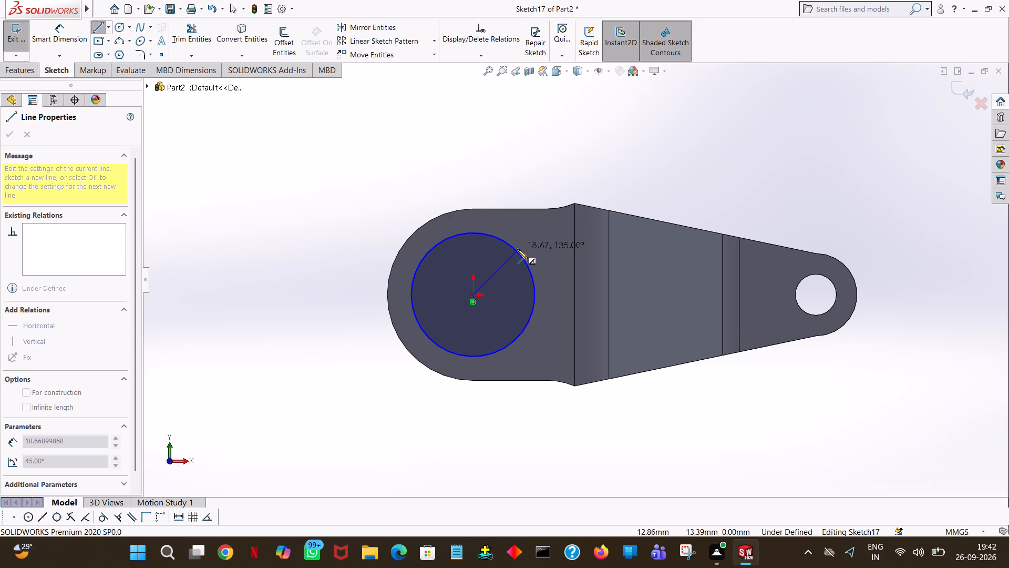
{"action": "left_click", "coordinate": [517, 249]}
{"action": "right_click", "coordinate": [517, 249]}
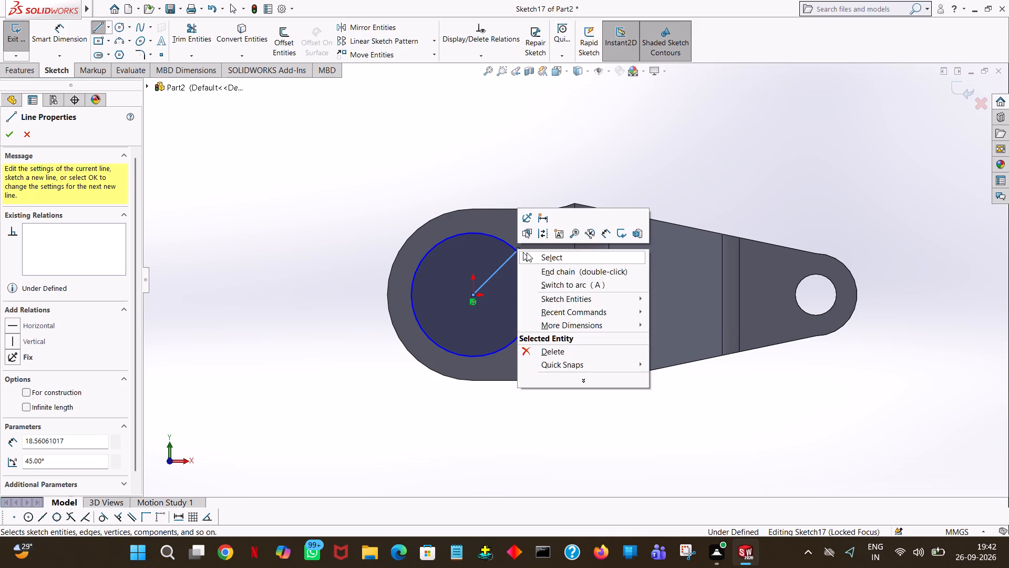
{"action": "left_click", "coordinate": [527, 252]}
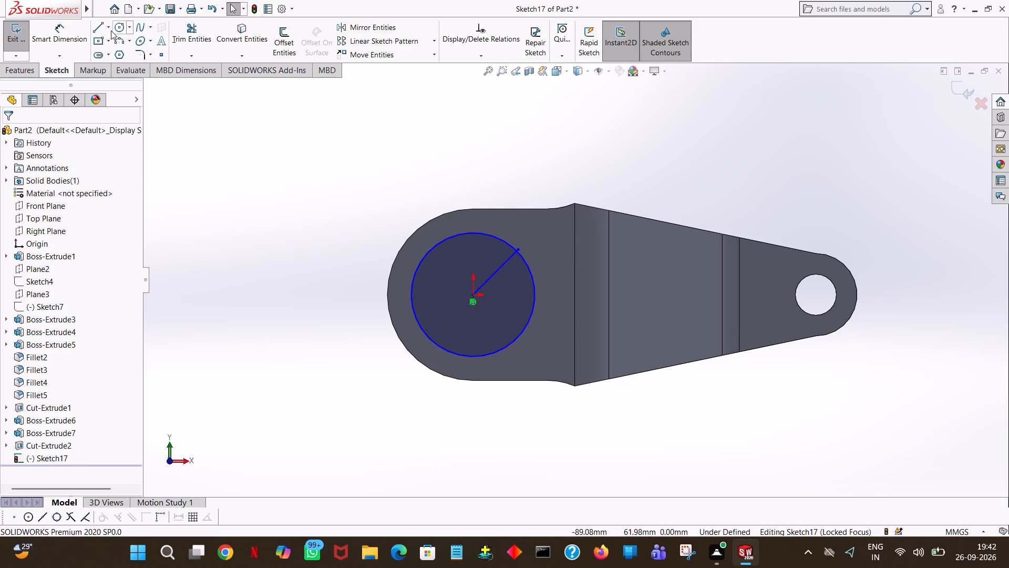
Sketch a 5 mm line at 135 degrees from the 45-degree line's outer end, perpendicular to that line.
{"action": "left_click", "coordinate": [101, 27]}
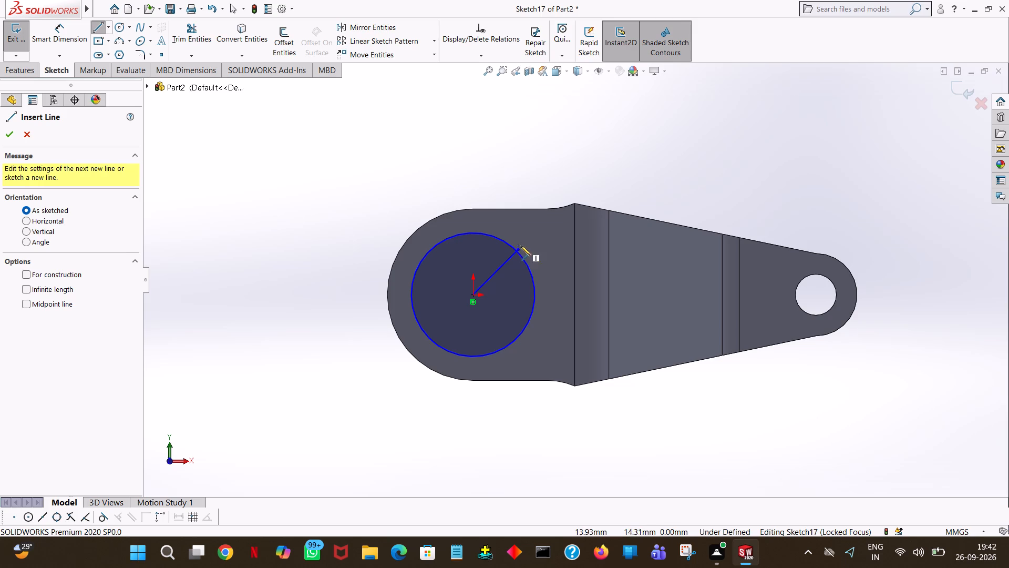
{"action": "left_click", "coordinate": [517, 250]}
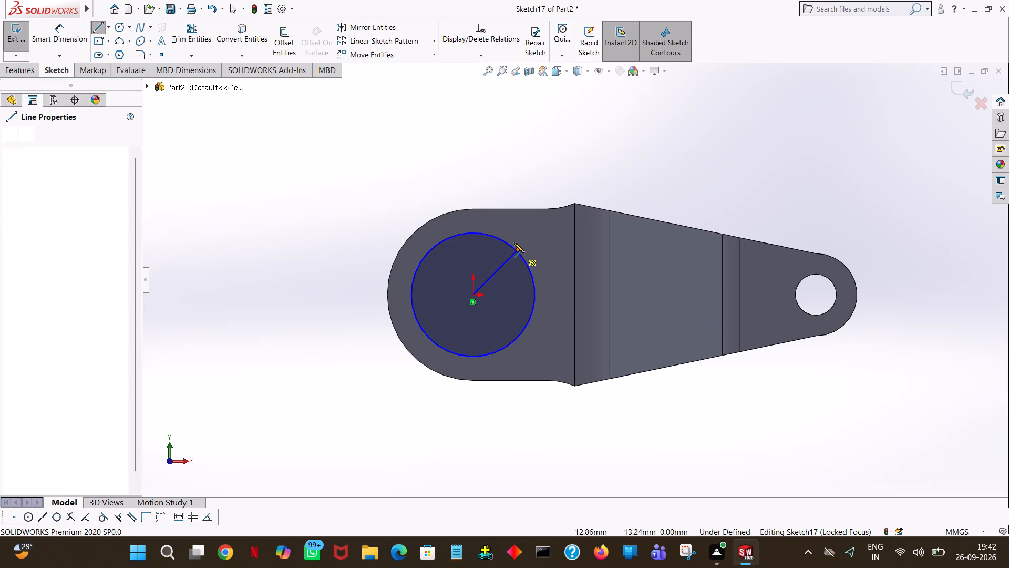
{"action": "left_click", "coordinate": [503, 234]}
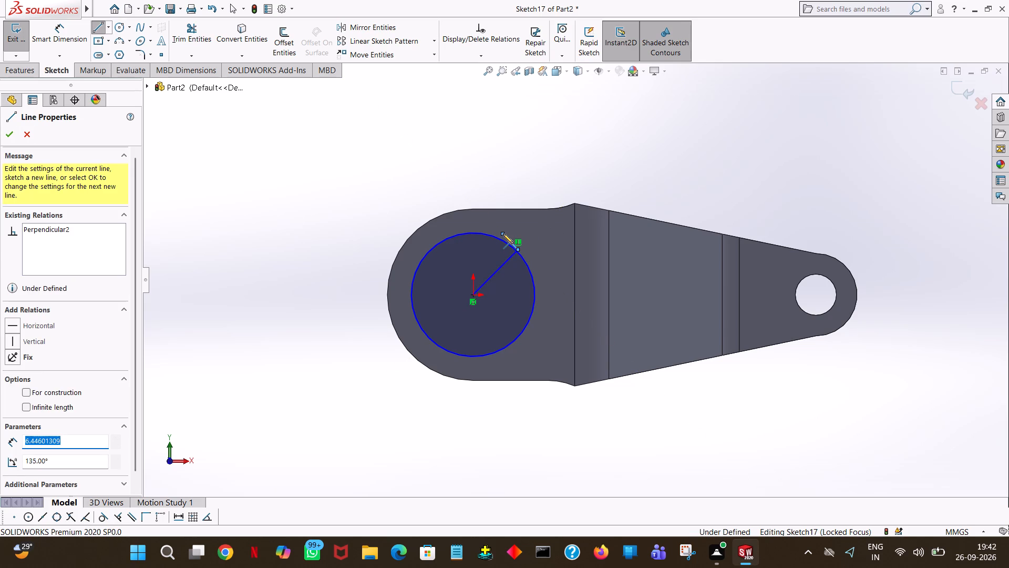
{"action": "key", "text": "5"}
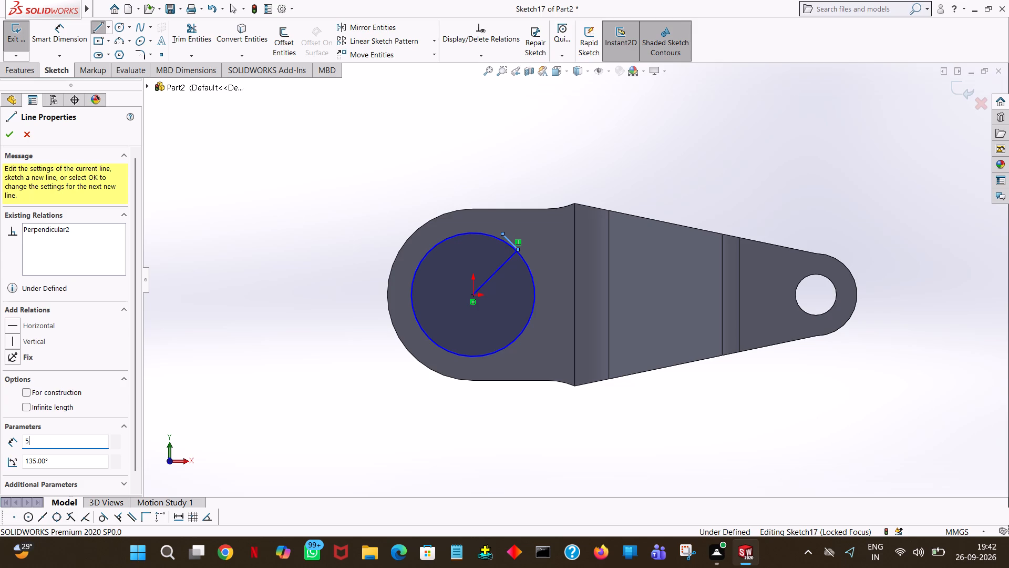
{"action": "key", "text": "Return"}
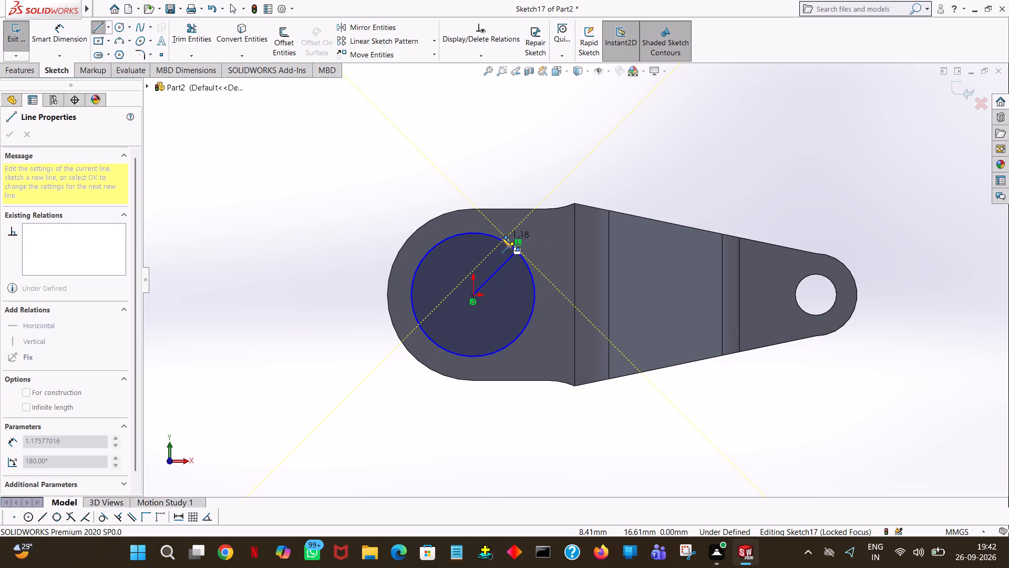
{"action": "scroll", "coordinate": [501, 238], "scroll_direction": "down", "scroll_amount": 5, "text": "ctrl"}
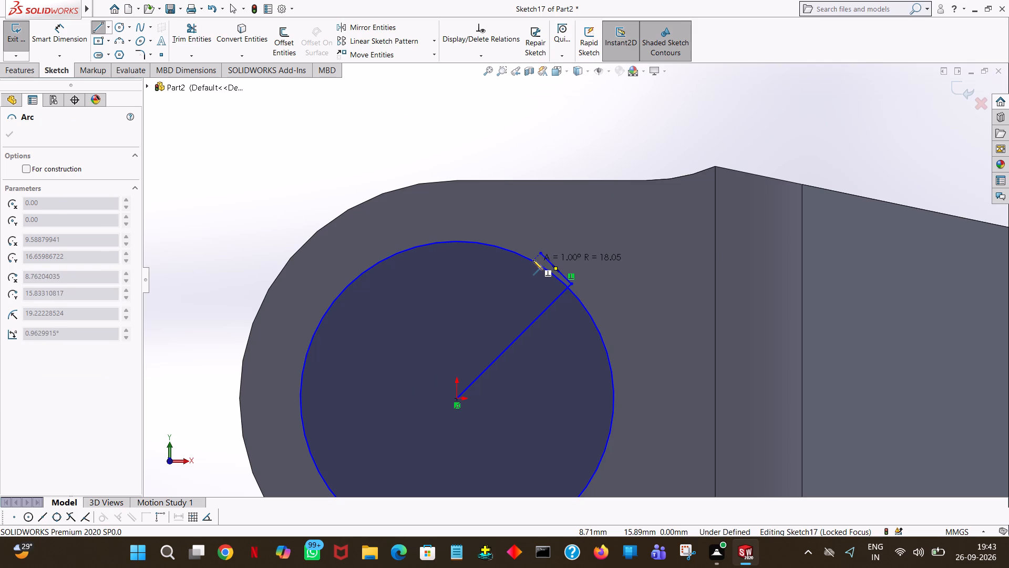
{"action": "right_click", "coordinate": [556, 216]}
{"action": "left_click", "coordinate": [576, 224]}
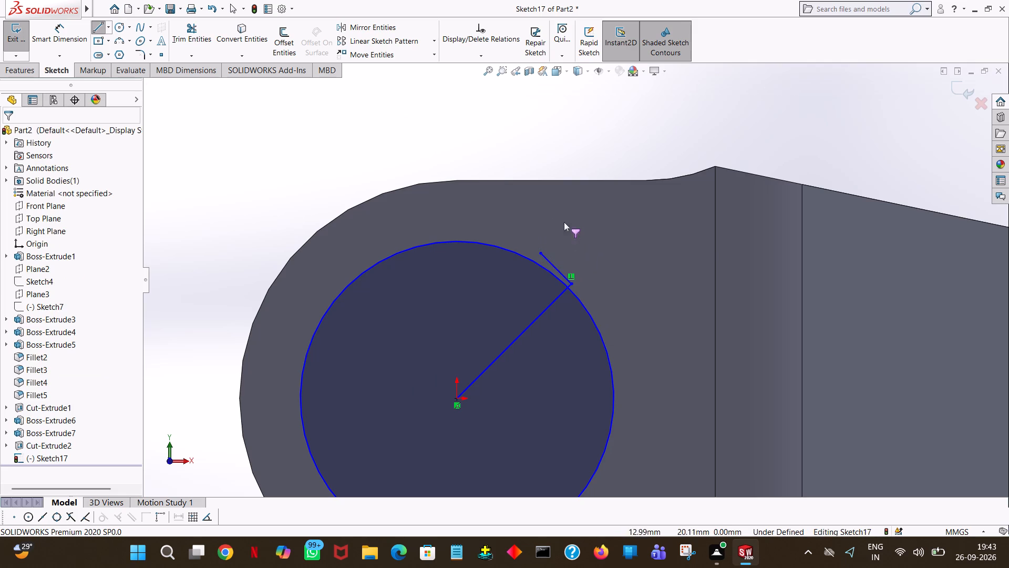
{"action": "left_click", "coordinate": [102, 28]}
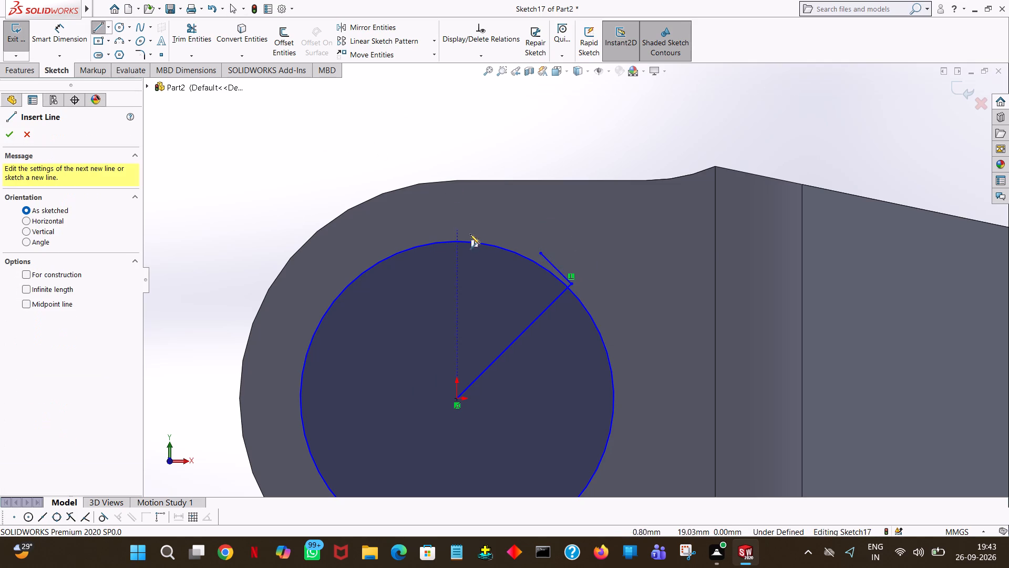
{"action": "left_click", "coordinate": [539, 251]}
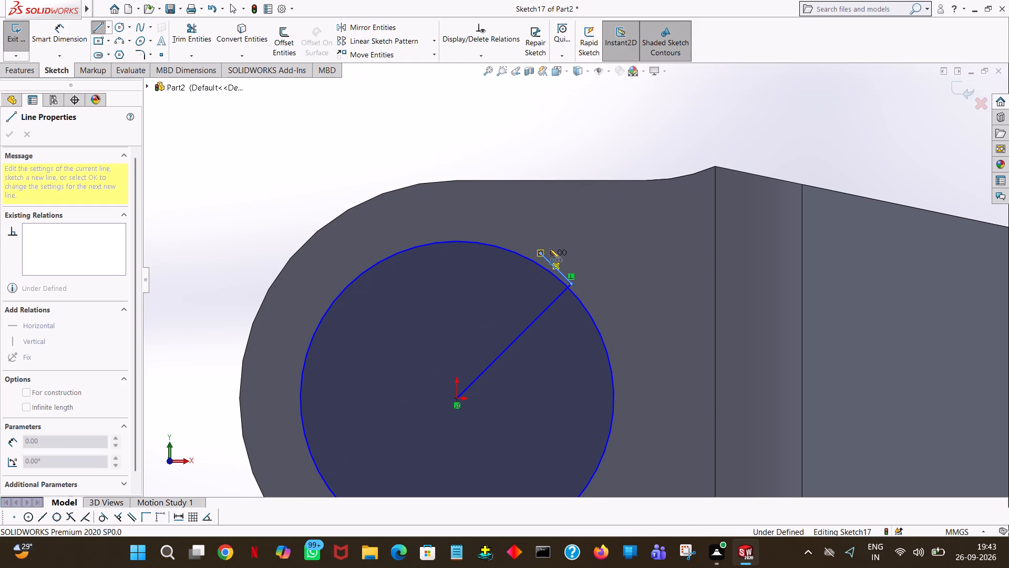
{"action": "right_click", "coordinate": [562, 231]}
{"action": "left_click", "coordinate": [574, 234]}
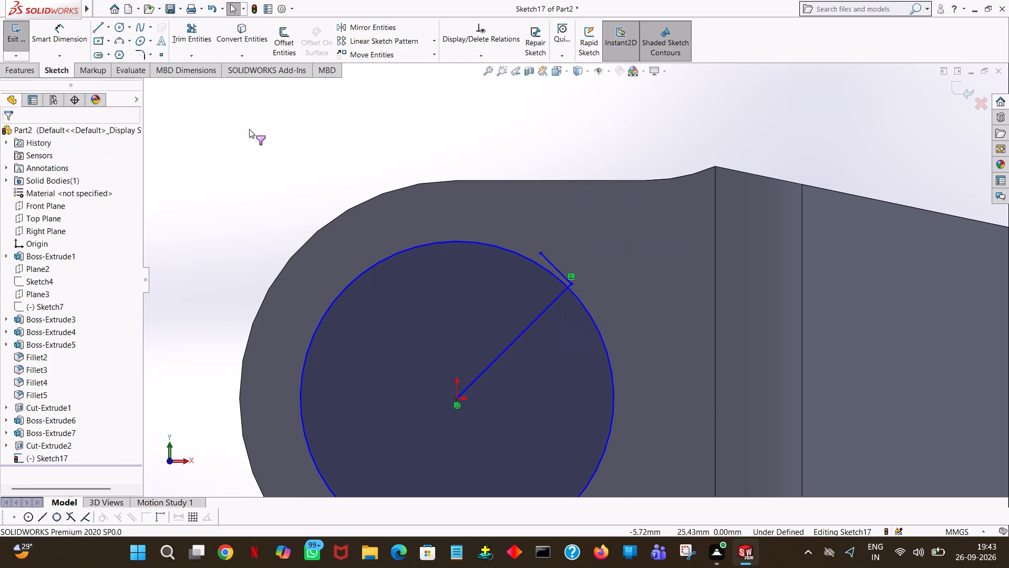
Sketch a 3 mm line at 45 degrees outward from the free end of the 5 mm line, perpendicular to it.
{"action": "left_click", "coordinate": [96, 26]}
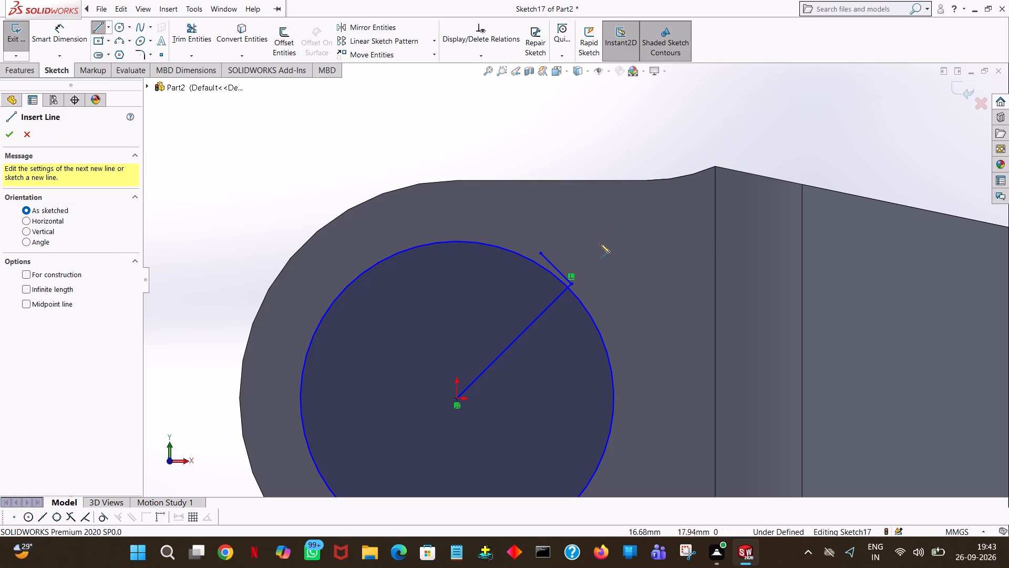
{"action": "left_click", "coordinate": [540, 251]}
{"action": "left_click", "coordinate": [563, 230]}
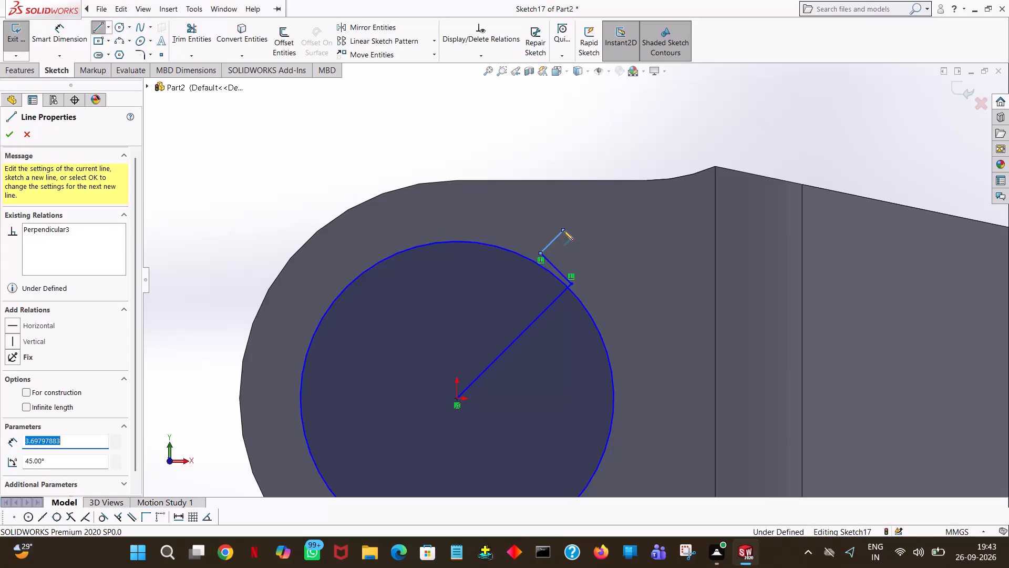
{"action": "key", "text": "3"}
{"action": "key", "text": "Return"}
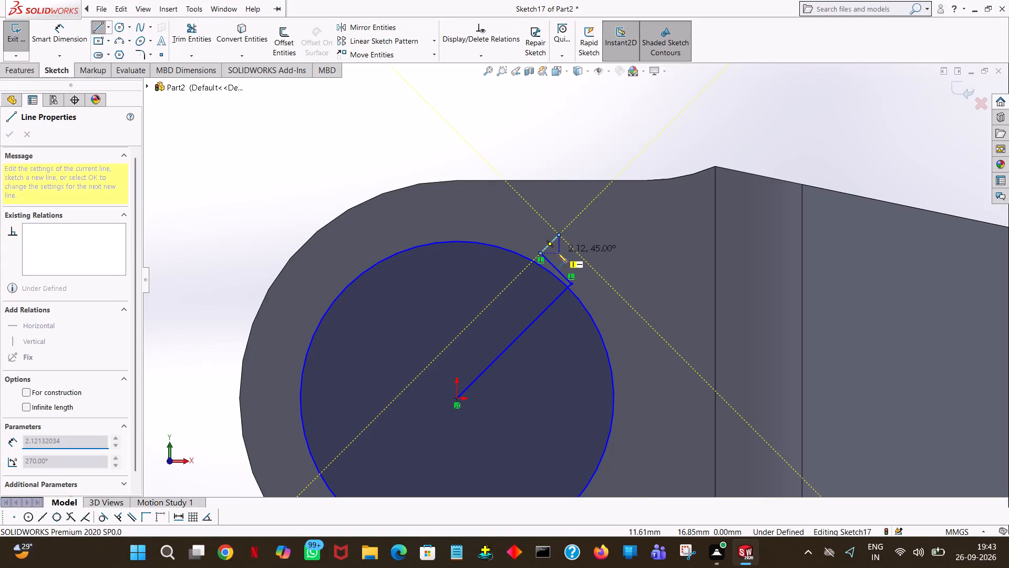
Continue the outline with a perpendicular 10 mm line at 315 degrees and a line about 4.4 mm long back to the circle.
{"action": "left_click", "coordinate": [600, 273]}
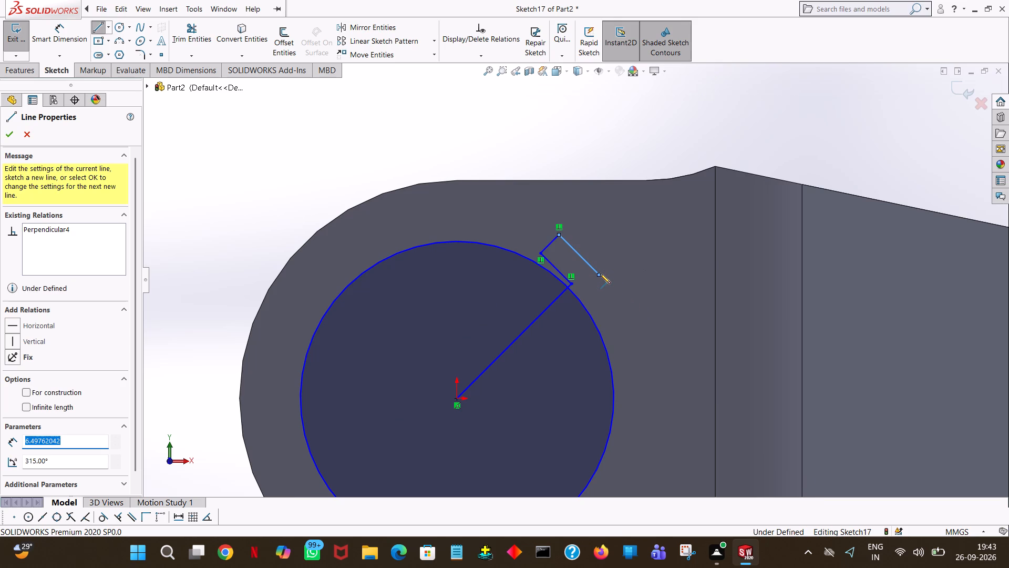
{"action": "type", "text": "10"}
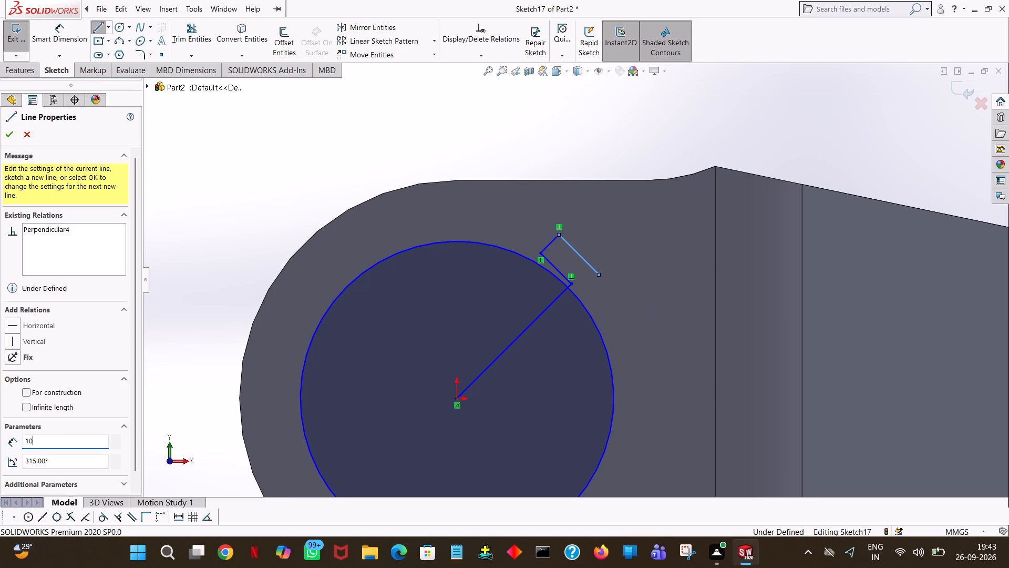
{"action": "key", "text": "Return"}
{"action": "left_click", "coordinate": [594, 323]}
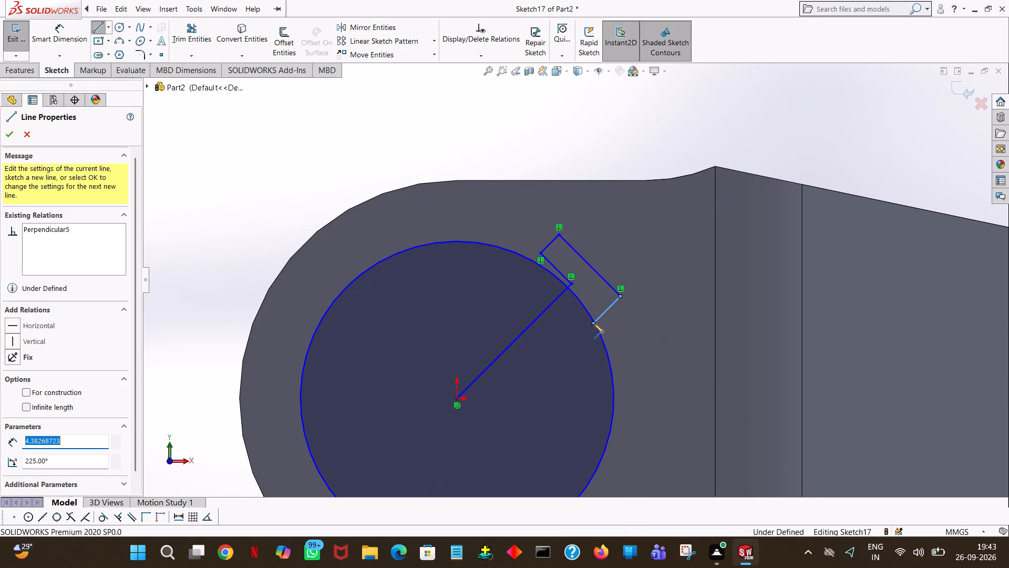
{"action": "right_click", "coordinate": [594, 323]}
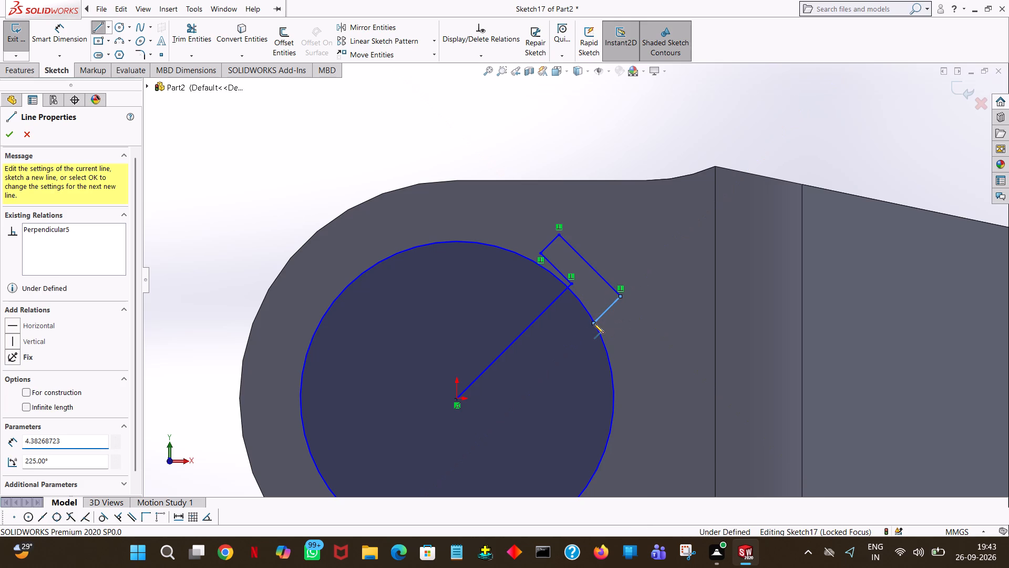
{"action": "left_click", "coordinate": [603, 327]}
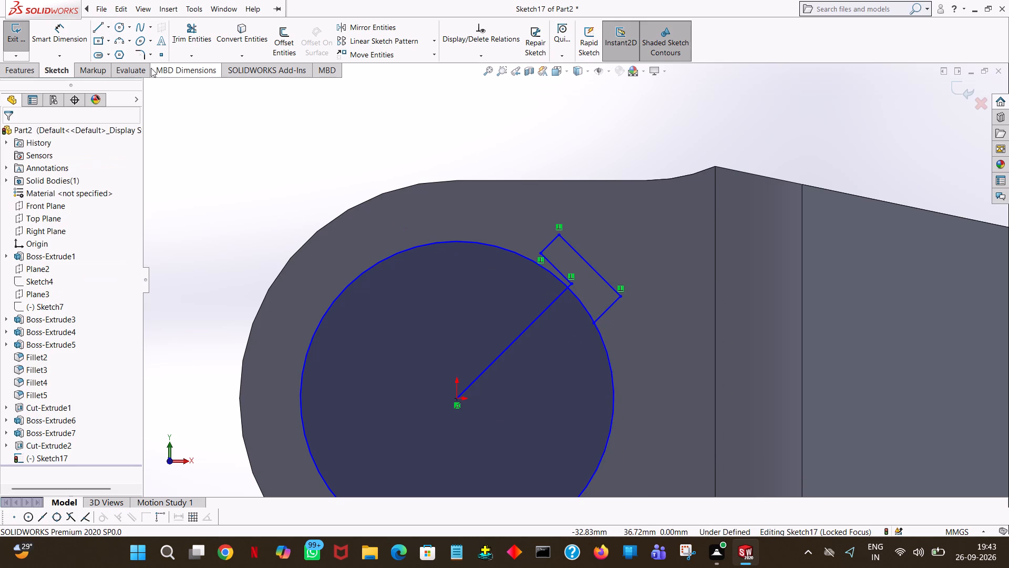
Sketch a line about 1 mm long at 225 degrees from the 3 mm line's inner end to the circle.
{"action": "left_click", "coordinate": [96, 28]}
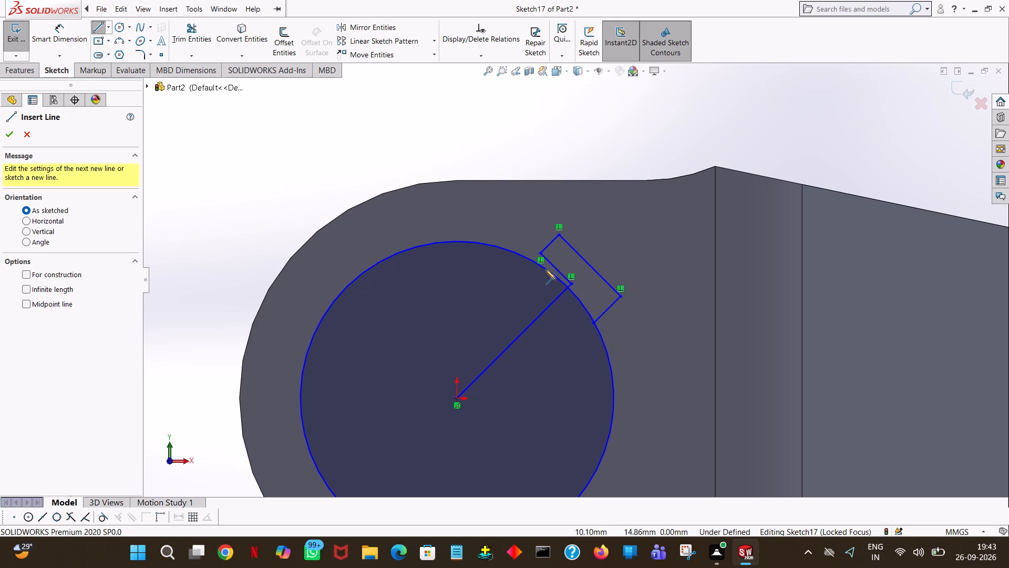
{"action": "left_click", "coordinate": [539, 252]}
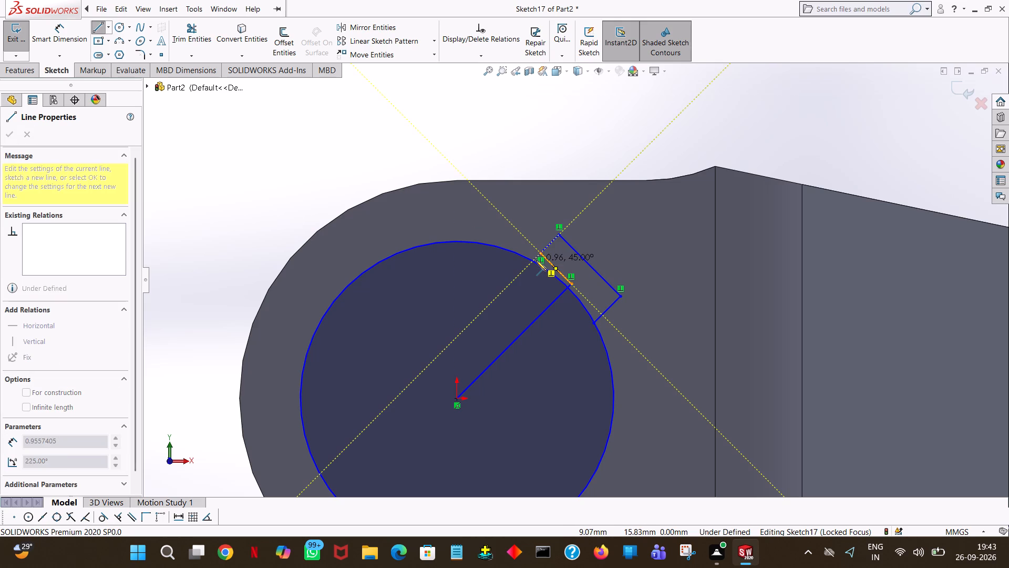
{"action": "left_click", "coordinate": [532, 261]}
{"action": "right_click", "coordinate": [532, 261]}
{"action": "left_click", "coordinate": [542, 266]}
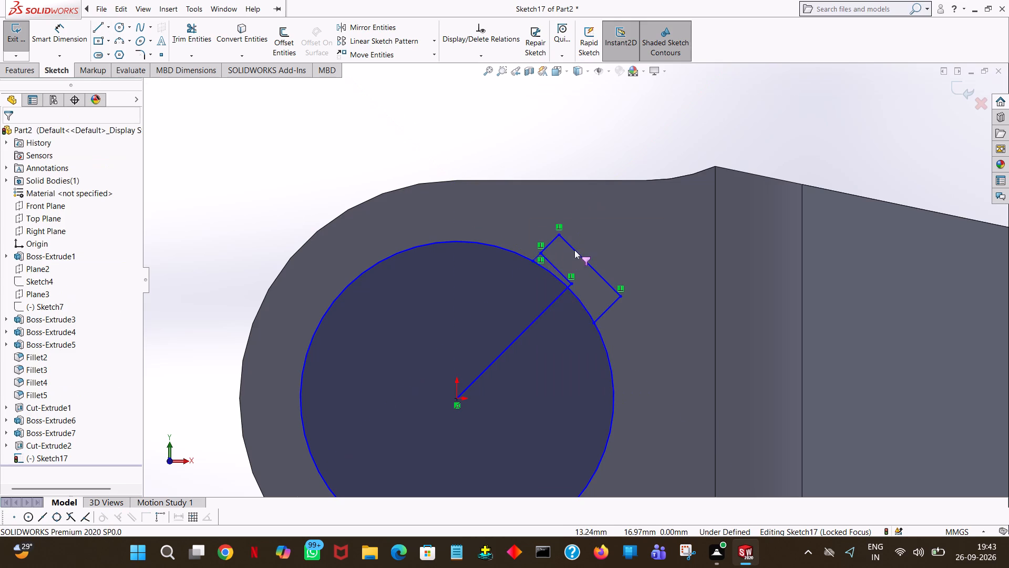
Trim away the circle arc inside the notch, the 5 mm helper line and the 45-degree line from the origin.
{"action": "left_click", "coordinate": [187, 33]}
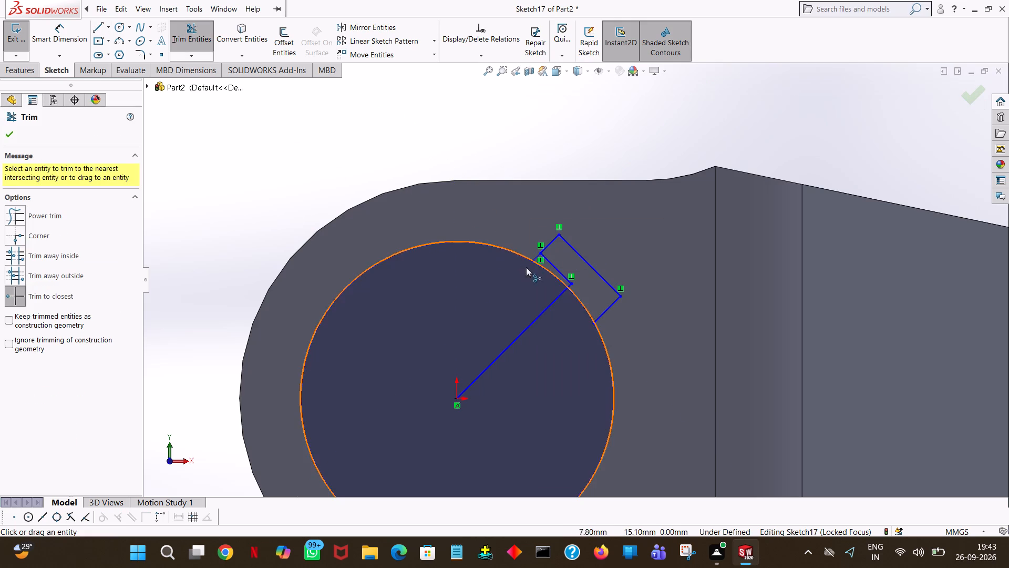
{"action": "left_click", "coordinate": [547, 269]}
{"action": "left_click", "coordinate": [553, 266]}
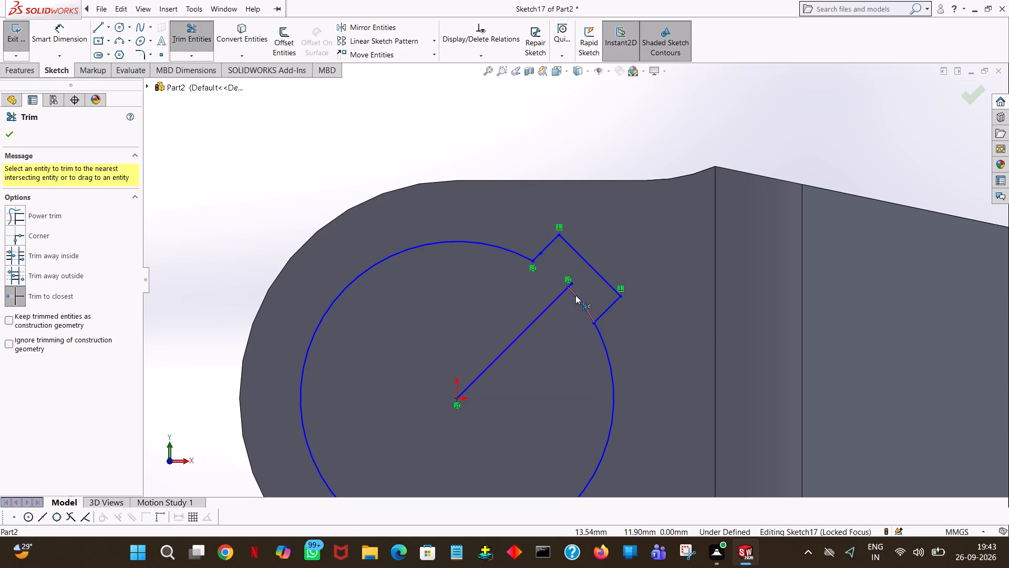
{"action": "left_click", "coordinate": [575, 296]}
{"action": "left_click", "coordinate": [562, 292]}
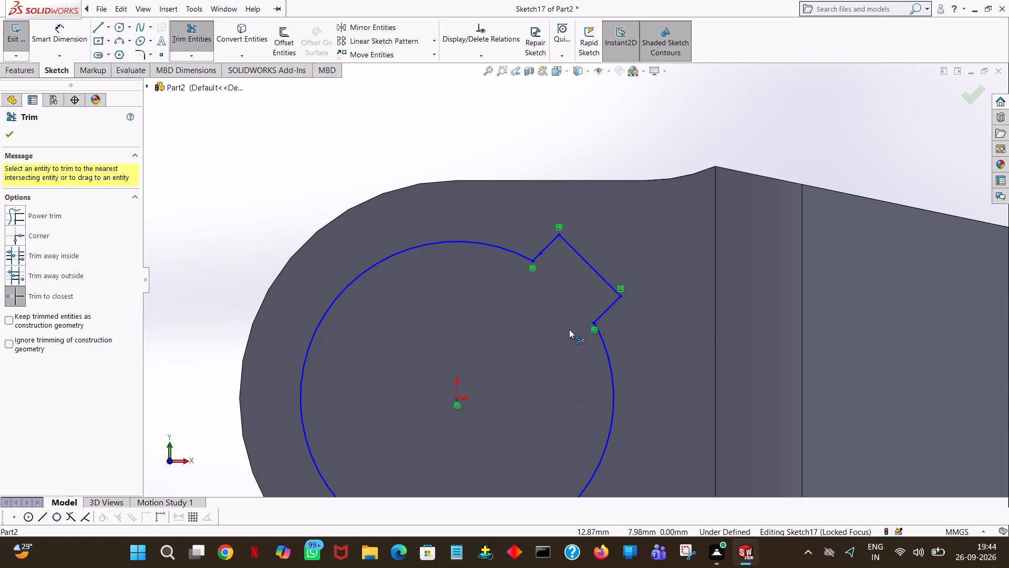
{"action": "scroll", "coordinate": [569, 329], "scroll_direction": "down", "scroll_amount": 4, "text": "ctrl"}
{"action": "scroll", "coordinate": [569, 329], "scroll_direction": "up", "scroll_amount": 8, "text": "ctrl"}
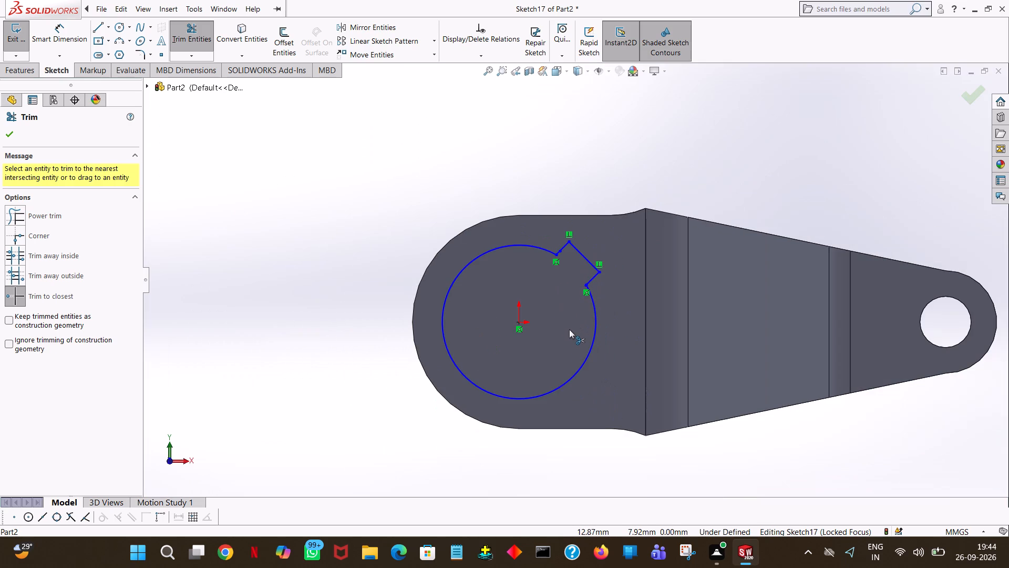
{"action": "left_click", "coordinate": [14, 135]}
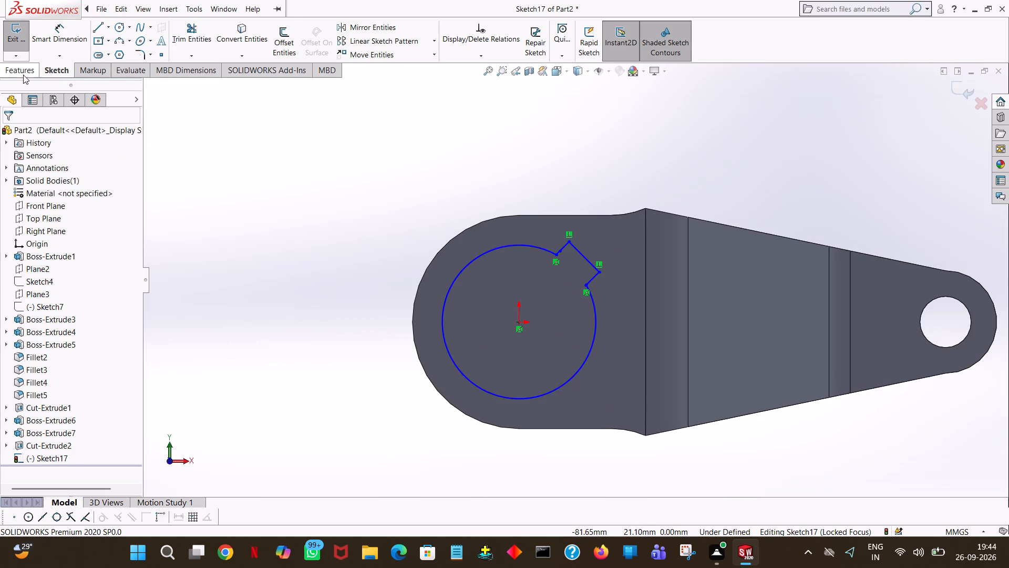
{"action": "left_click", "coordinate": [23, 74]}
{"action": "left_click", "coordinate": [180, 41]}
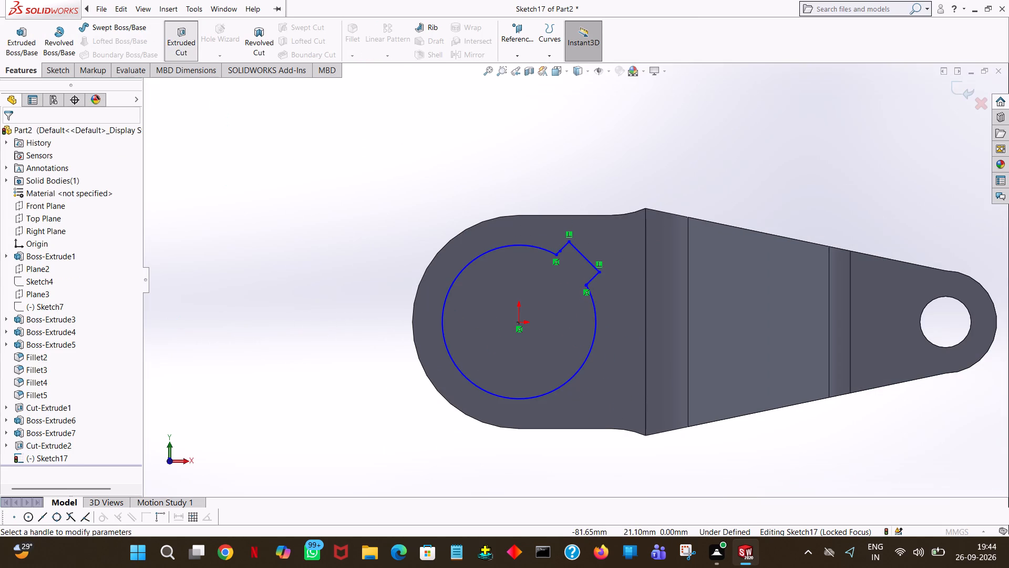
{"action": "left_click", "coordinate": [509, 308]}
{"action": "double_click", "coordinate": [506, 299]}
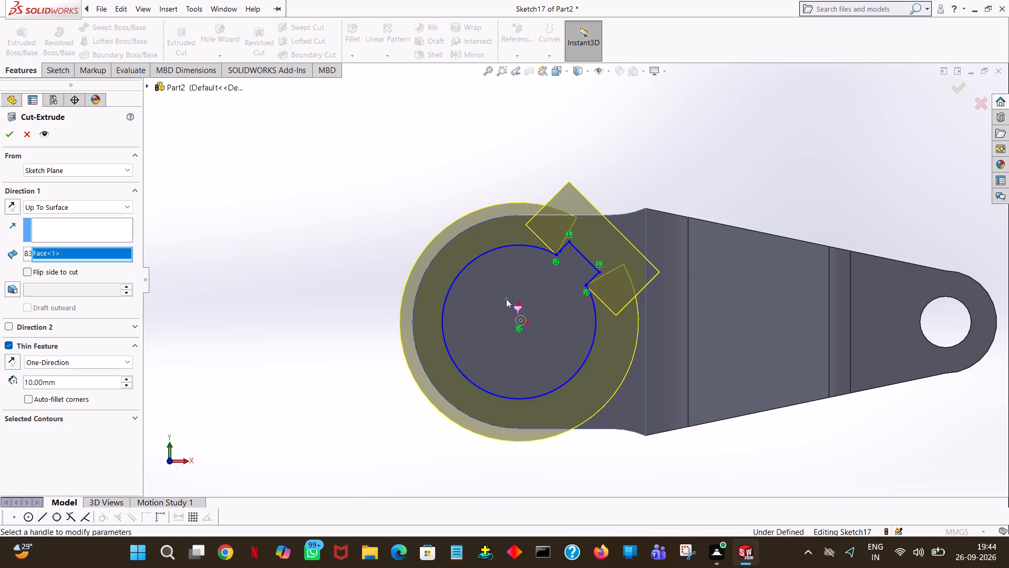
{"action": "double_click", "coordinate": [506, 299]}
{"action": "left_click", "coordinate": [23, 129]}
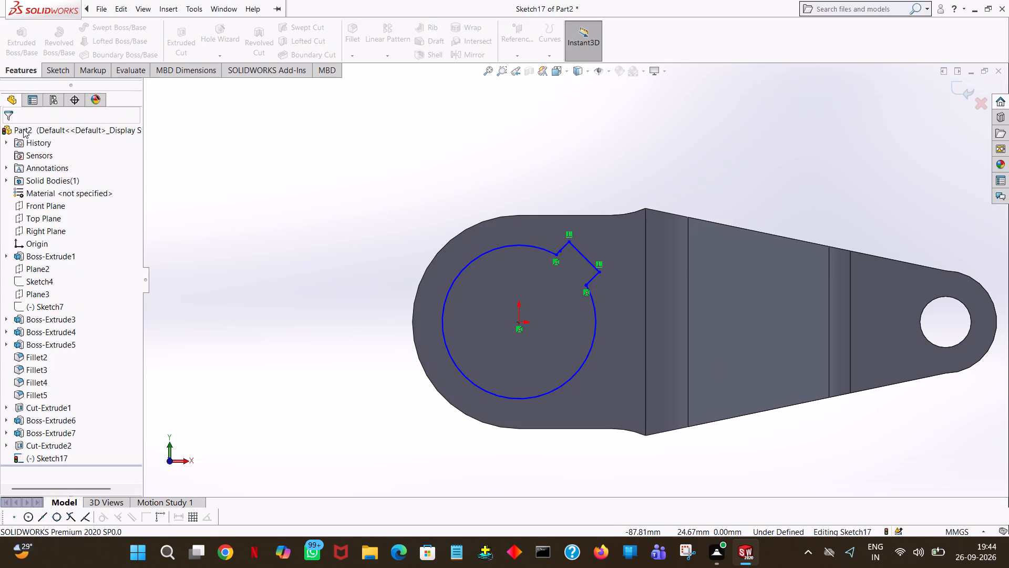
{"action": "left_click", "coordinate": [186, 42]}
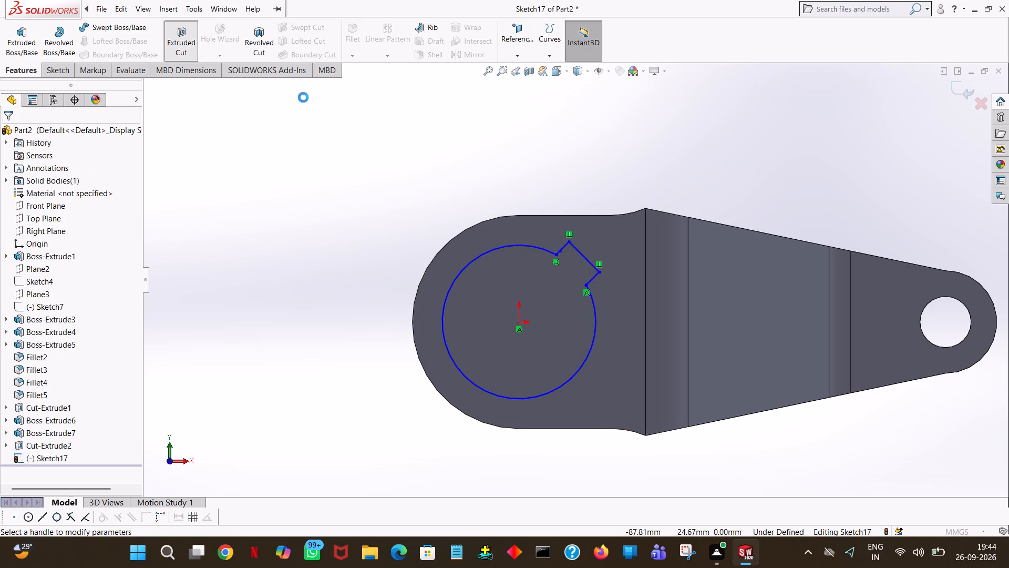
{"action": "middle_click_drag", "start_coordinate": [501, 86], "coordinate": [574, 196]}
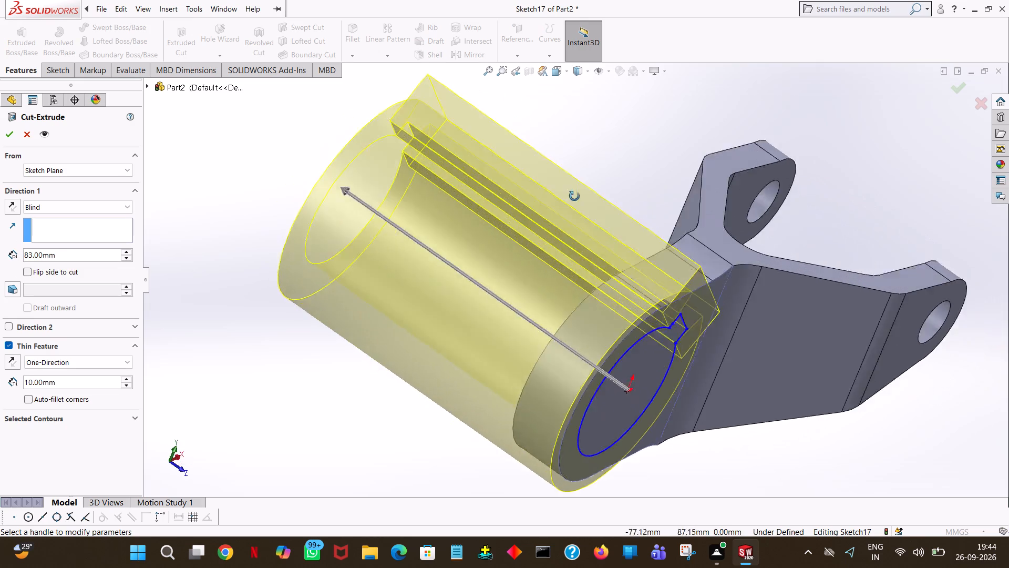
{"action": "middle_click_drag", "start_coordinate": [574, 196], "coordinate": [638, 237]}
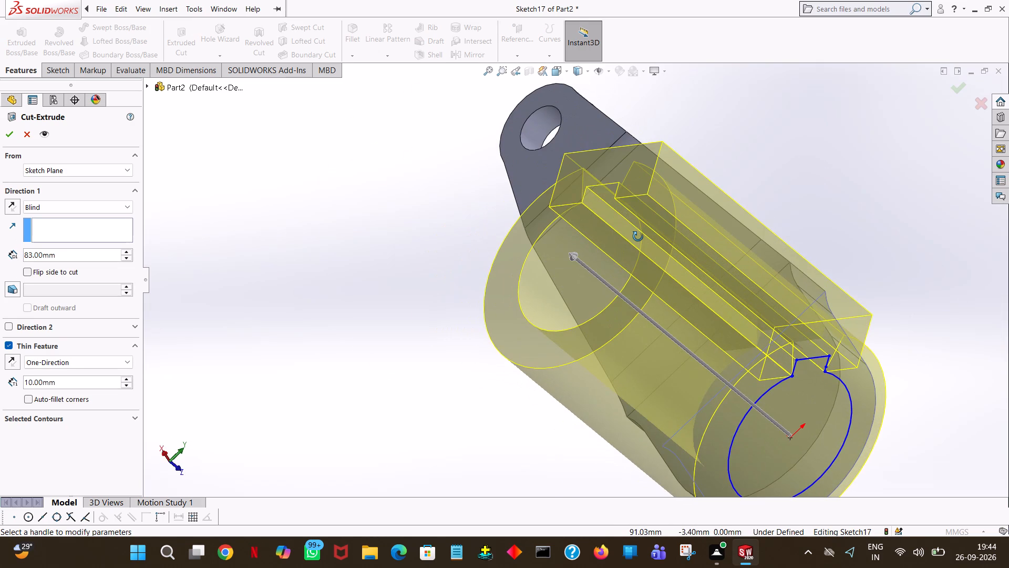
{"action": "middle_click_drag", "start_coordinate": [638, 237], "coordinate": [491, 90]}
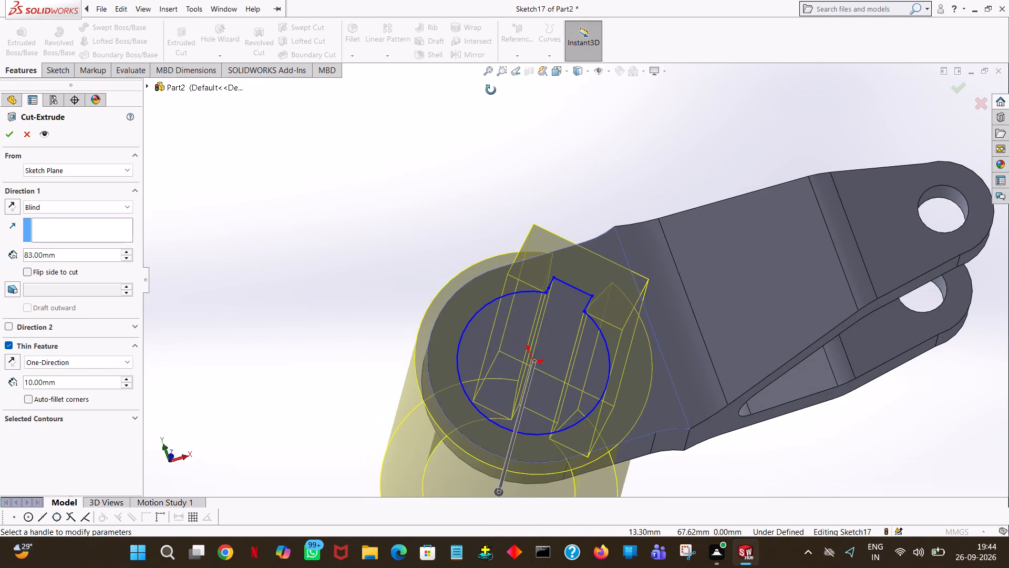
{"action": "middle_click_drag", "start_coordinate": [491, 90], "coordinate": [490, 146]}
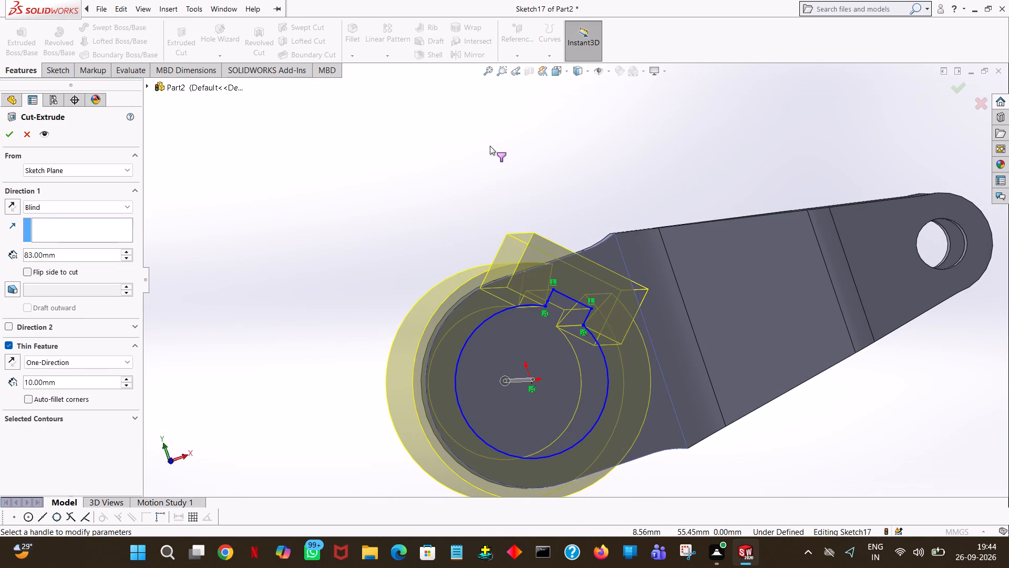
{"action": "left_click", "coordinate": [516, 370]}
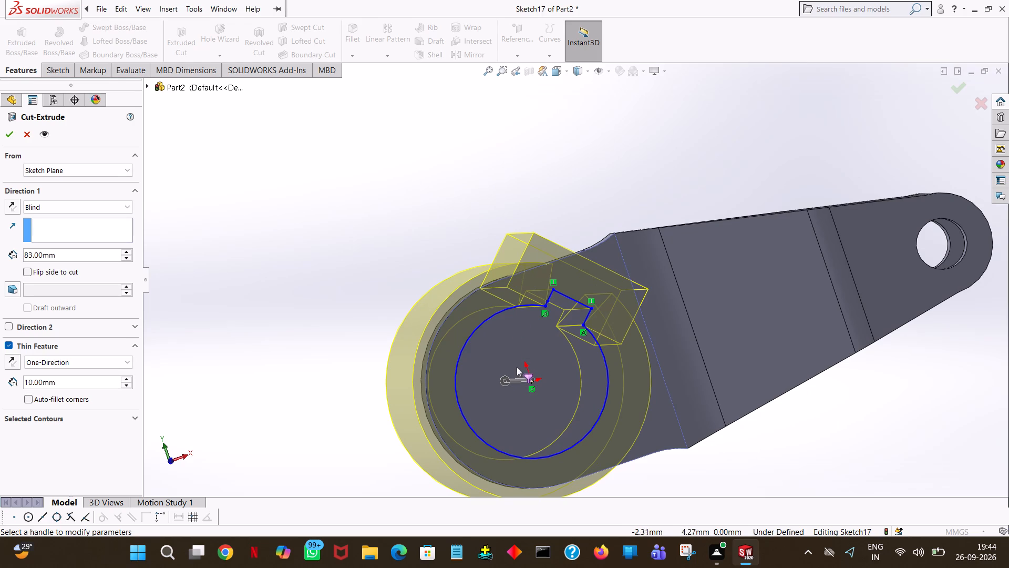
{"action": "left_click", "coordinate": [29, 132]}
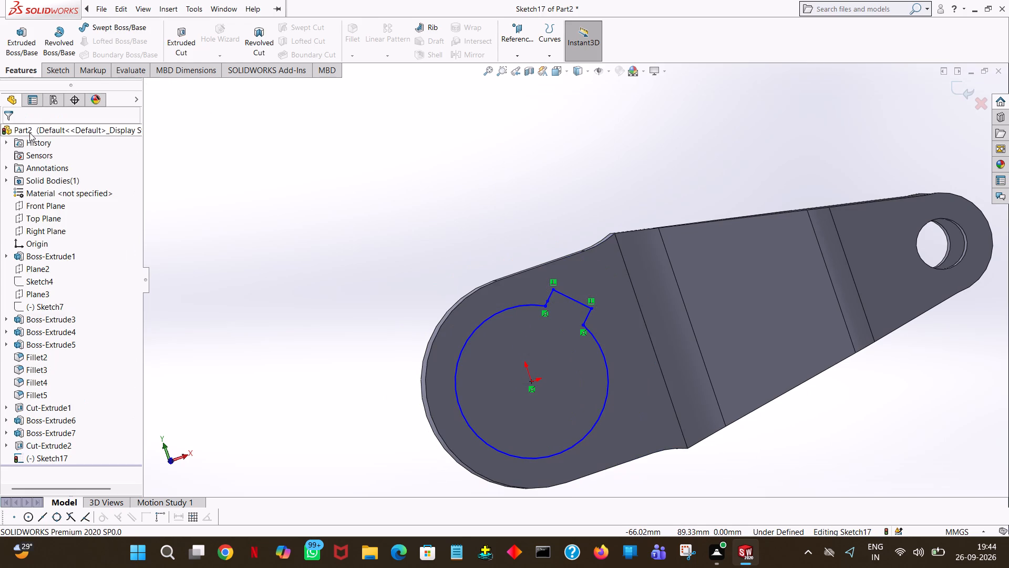
Trim the tiny end of the 4.4 mm notch side line that overhangs inside the circle.
{"action": "left_click", "coordinate": [60, 73]}
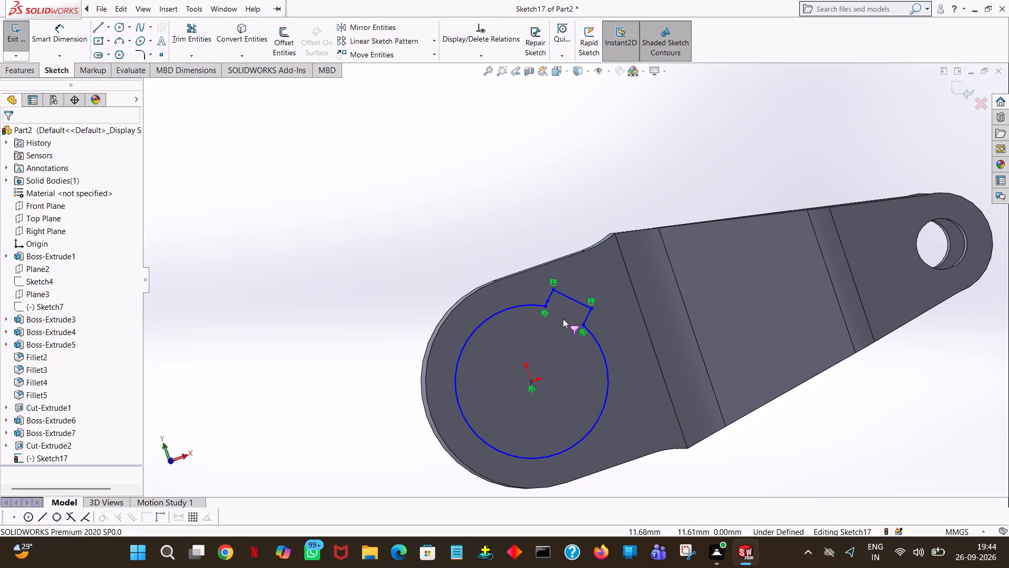
{"action": "scroll", "coordinate": [563, 319], "scroll_direction": "down", "scroll_amount": 10, "text": "ctrl"}
{"action": "scroll", "coordinate": [663, 302], "scroll_direction": "down", "scroll_amount": 6, "text": "ctrl"}
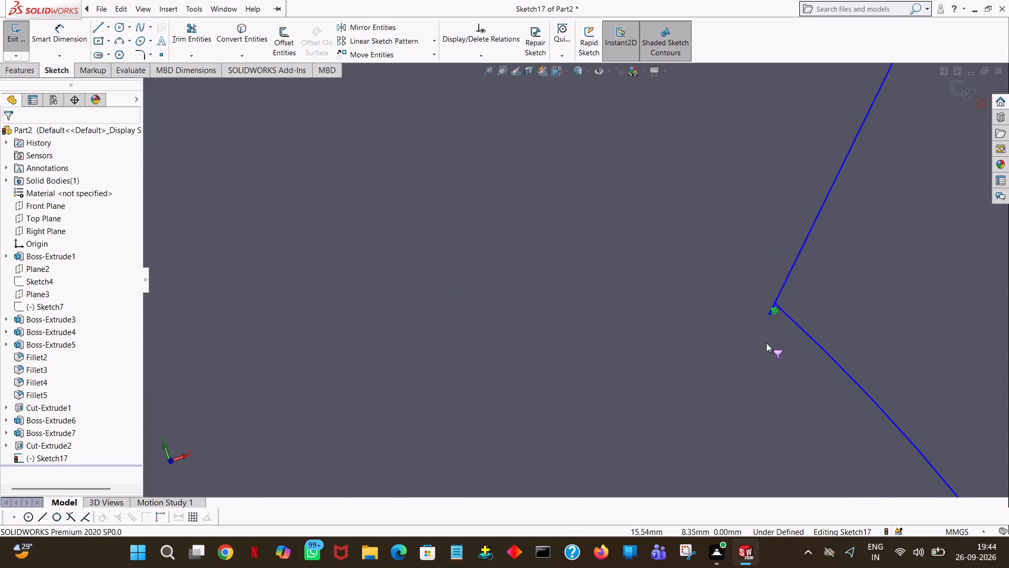
{"action": "scroll", "coordinate": [766, 343], "scroll_direction": "down", "scroll_amount": 2, "text": "ctrl"}
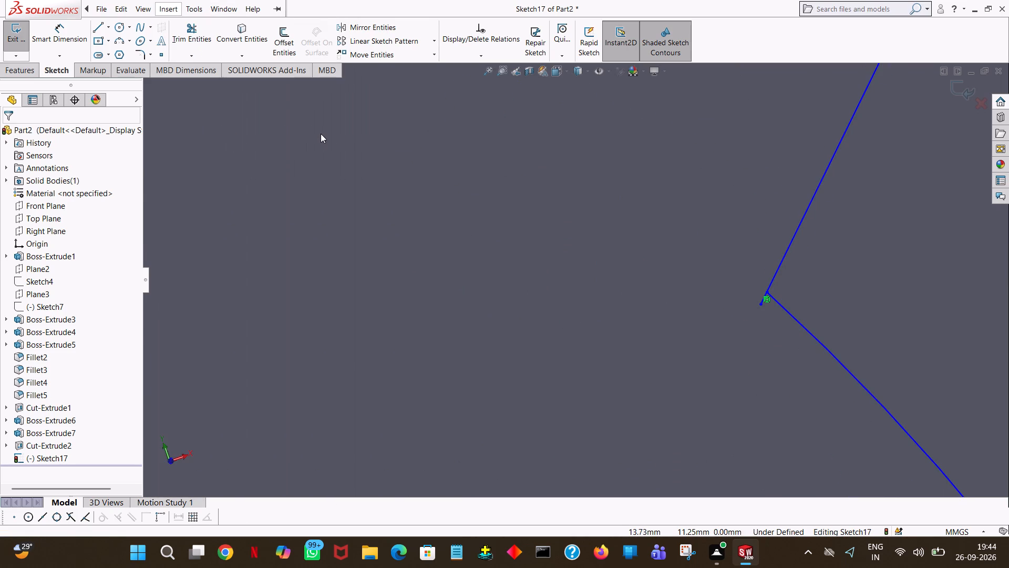
{"action": "left_click", "coordinate": [321, 134]}
{"action": "left_click", "coordinate": [192, 28]}
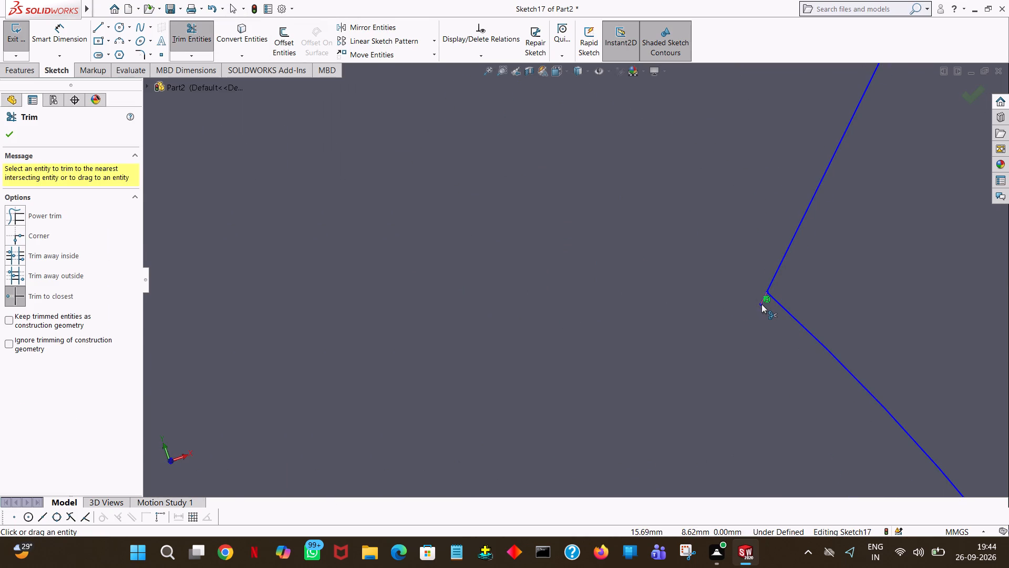
{"action": "left_click", "coordinate": [761, 304]}
Trim the tiny overhanging end of the opposite notch side line inside the circle to close the profile.
{"action": "scroll", "coordinate": [248, 218], "scroll_direction": "down", "scroll_amount": 6, "text": "ctrl"}
{"action": "scroll", "coordinate": [248, 216], "scroll_direction": "up", "scroll_amount": 14, "text": "ctrl"}
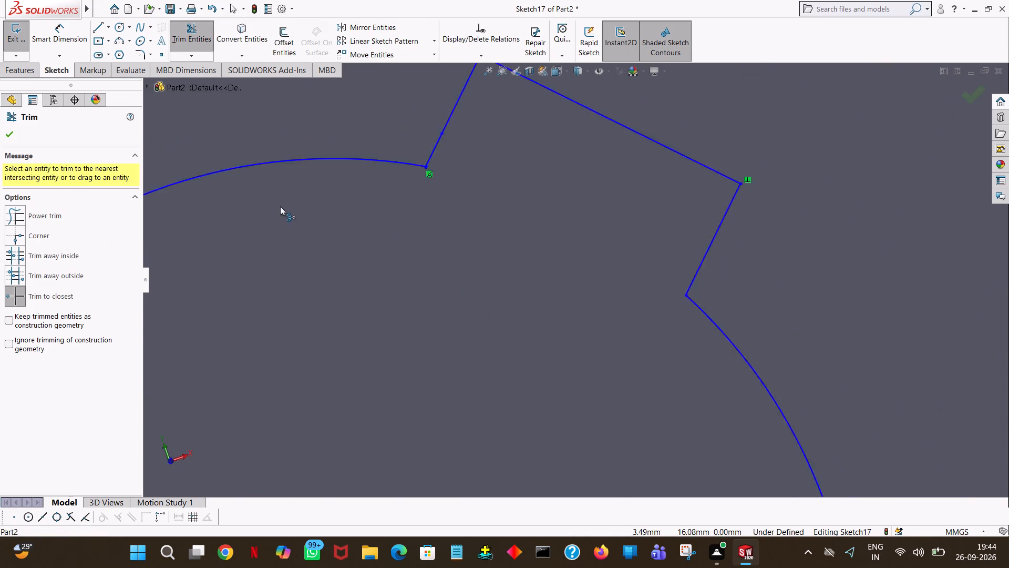
{"action": "scroll", "coordinate": [280, 206], "scroll_direction": "up", "scroll_amount": 1, "text": "ctrl"}
{"action": "scroll", "coordinate": [446, 196], "scroll_direction": "down", "scroll_amount": 14, "text": "ctrl"}
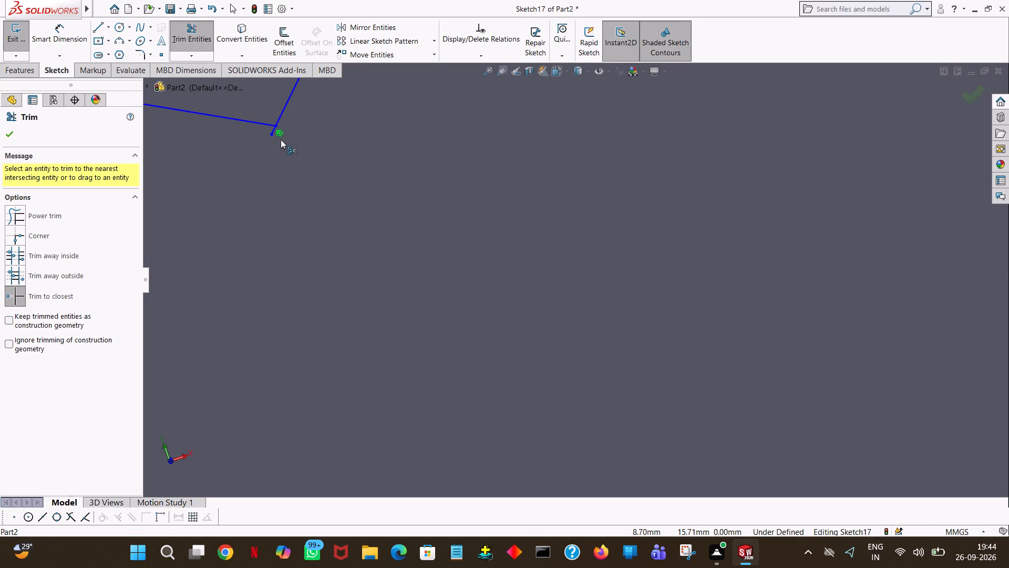
{"action": "left_click", "coordinate": [273, 132], "text": "ctrl"}
{"action": "scroll", "coordinate": [305, 156], "scroll_direction": "up", "scroll_amount": 12, "text": "ctrl"}
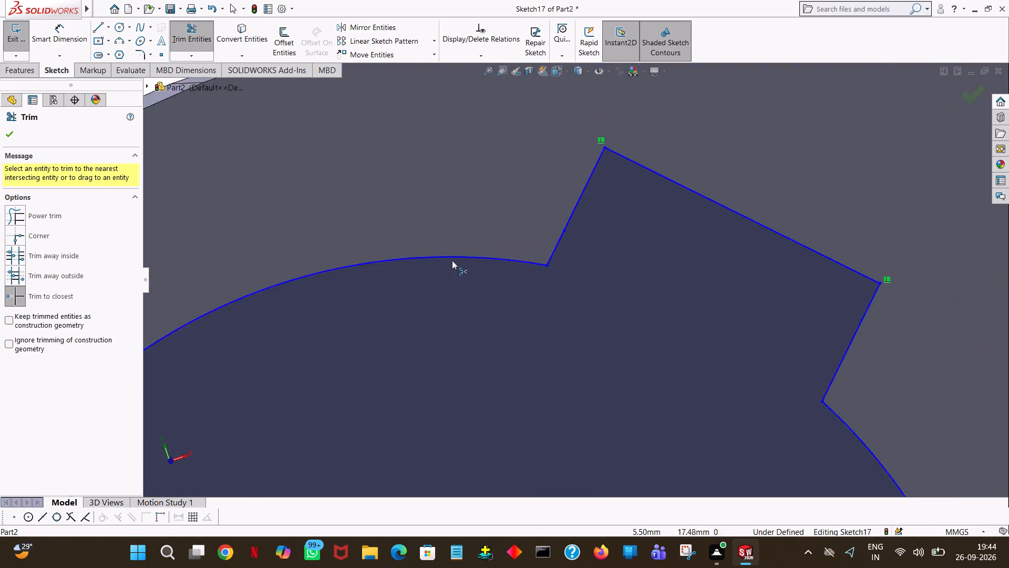
{"action": "scroll", "coordinate": [452, 260], "scroll_direction": "up", "scroll_amount": 5, "text": "ctrl"}
{"action": "scroll", "coordinate": [520, 336], "scroll_direction": "up", "scroll_amount": 8, "text": "ctrl"}
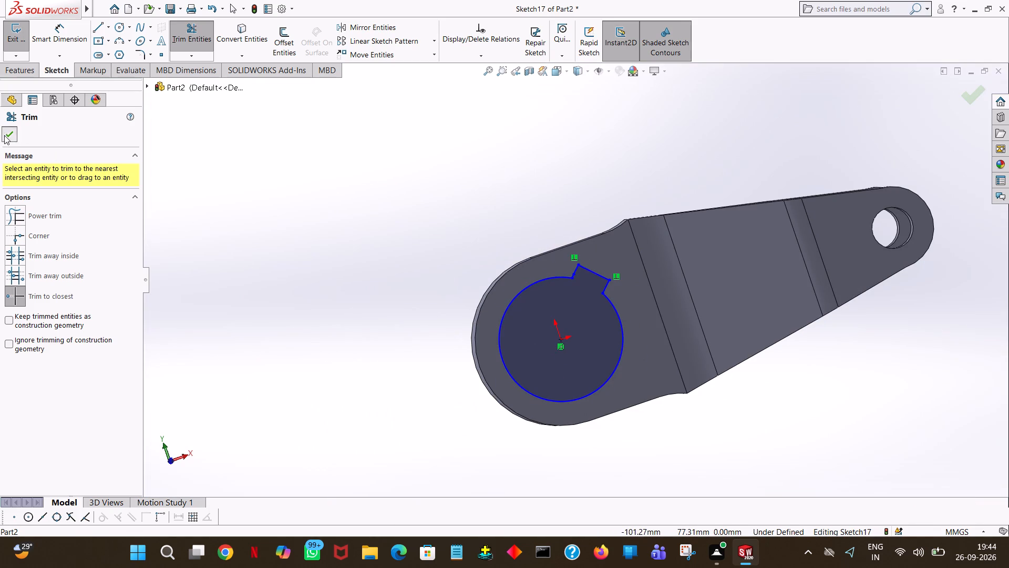
{"action": "left_click", "coordinate": [4, 135]}
Extrude-cut the closed notched circle through the large plate with a Blind depth of 83 mm and no thin feature.
{"action": "left_click", "coordinate": [17, 72]}
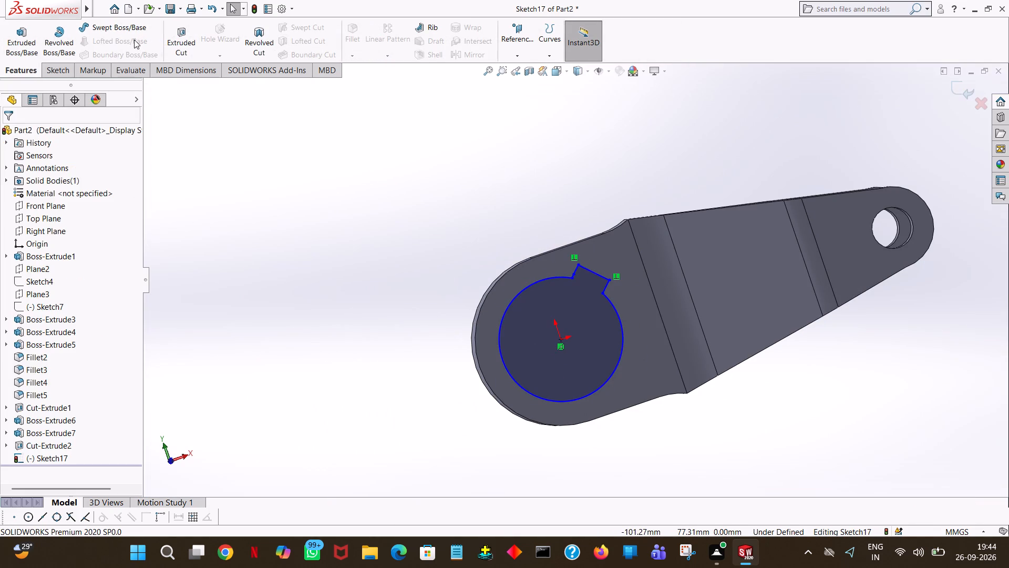
{"action": "left_click", "coordinate": [179, 39]}
{"action": "middle_click_drag", "start_coordinate": [325, 171], "coordinate": [331, 168]}
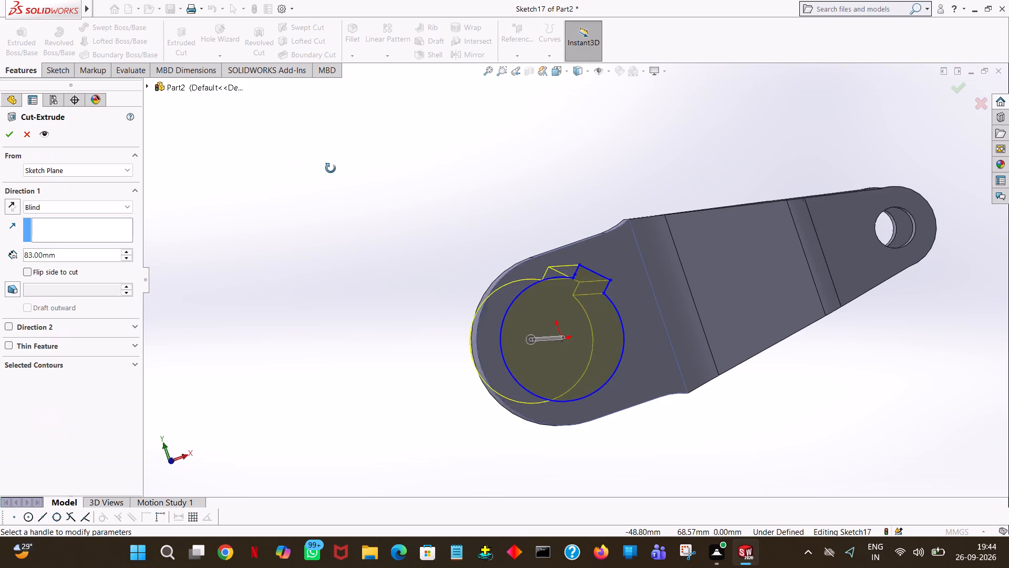
{"action": "middle_click_drag", "start_coordinate": [331, 168], "coordinate": [418, 154]}
{"action": "left_click", "coordinate": [11, 134]}
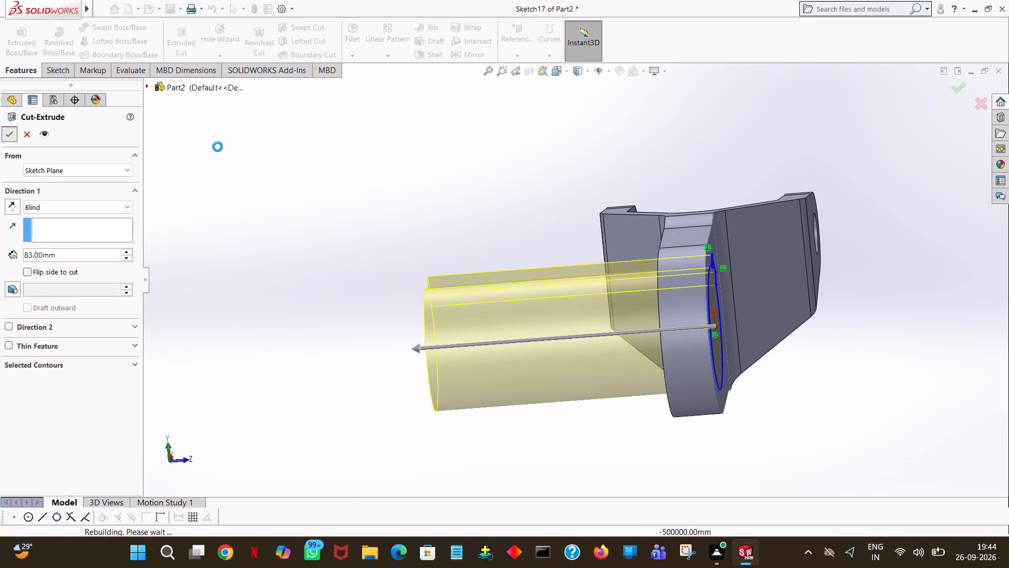
{"action": "left_click", "coordinate": [542, 170]}
{"action": "middle_click_drag", "start_coordinate": [536, 171], "coordinate": [437, 185]}
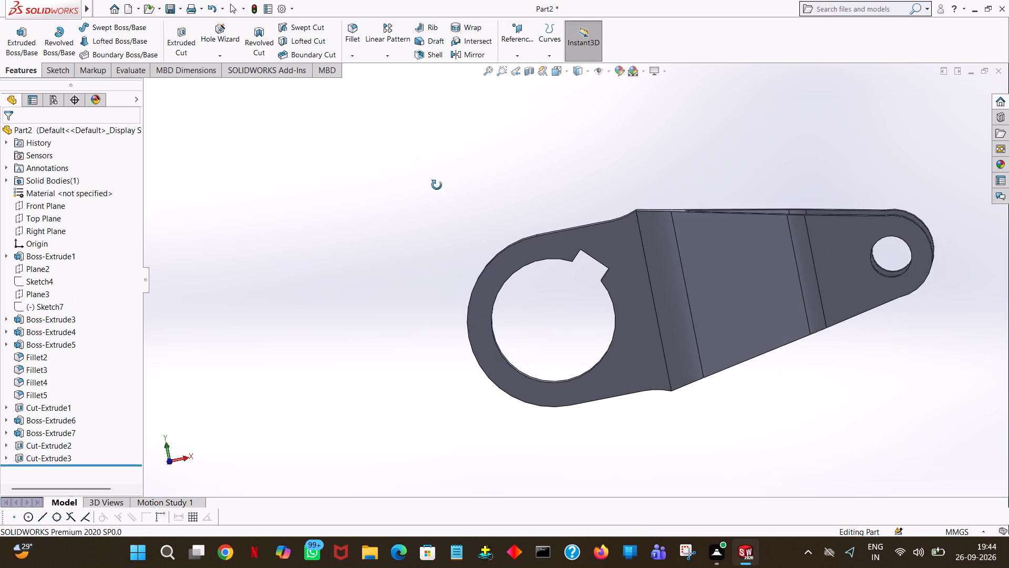
{"action": "middle_click_drag", "start_coordinate": [437, 185], "coordinate": [437, 224]}
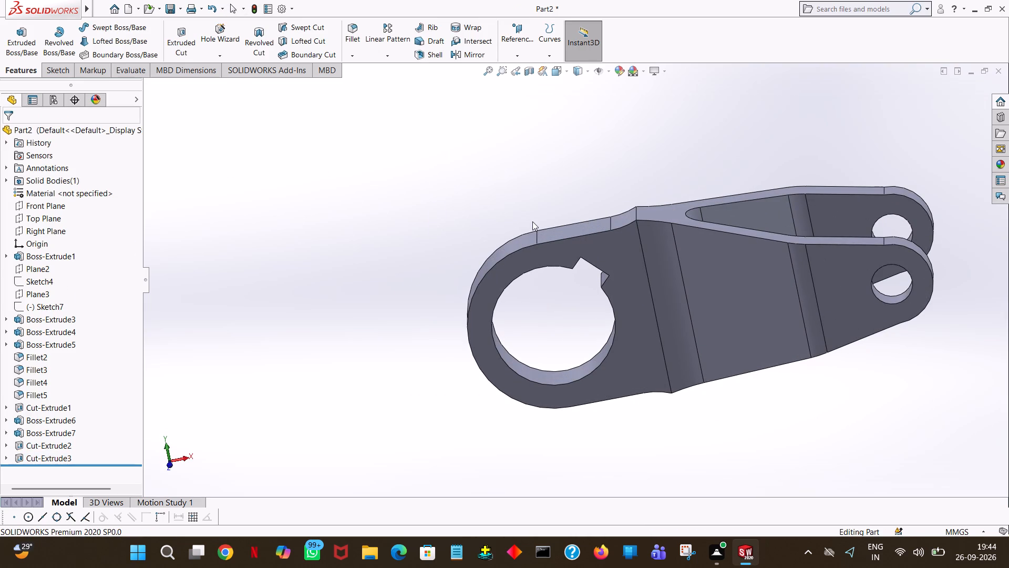
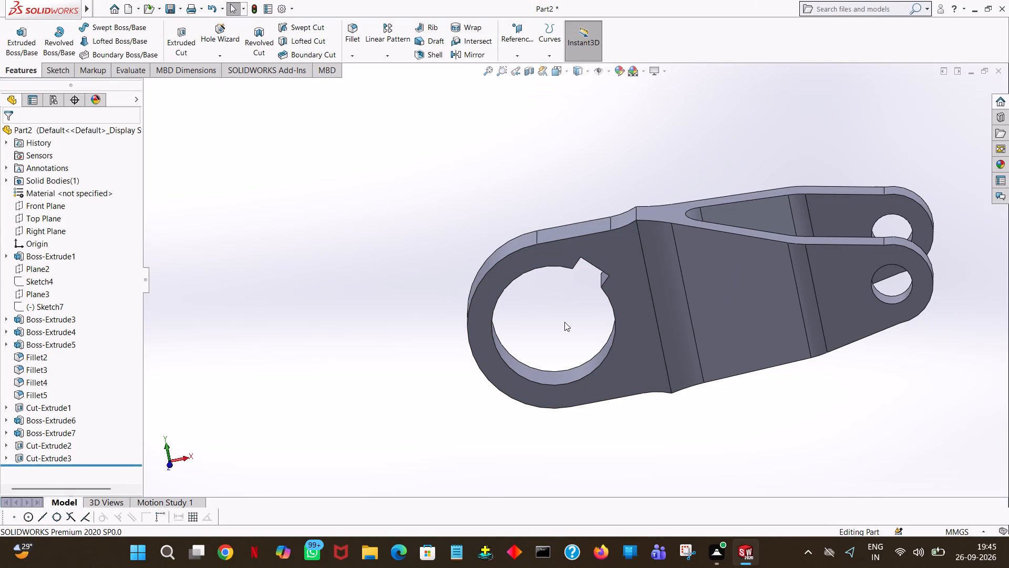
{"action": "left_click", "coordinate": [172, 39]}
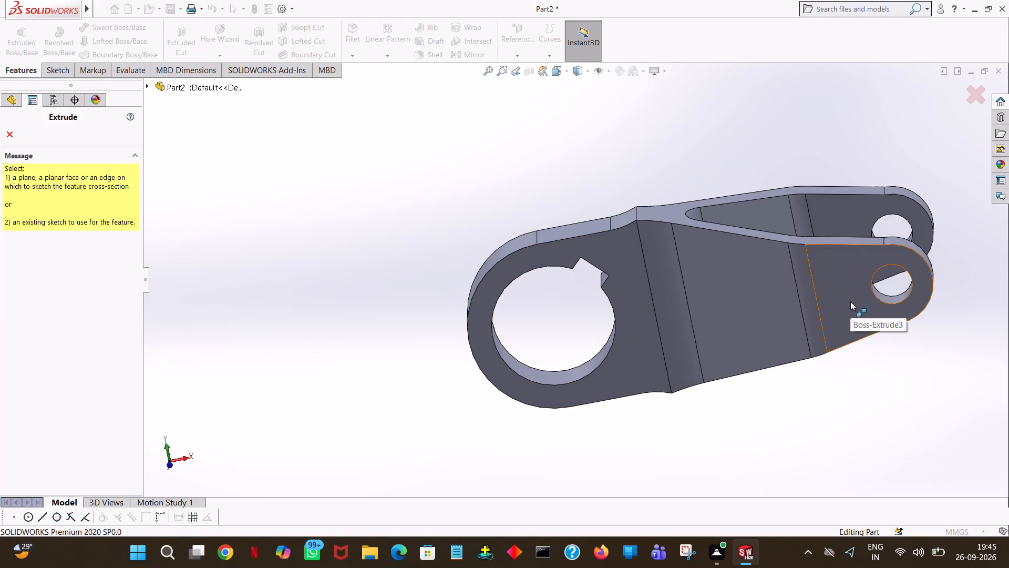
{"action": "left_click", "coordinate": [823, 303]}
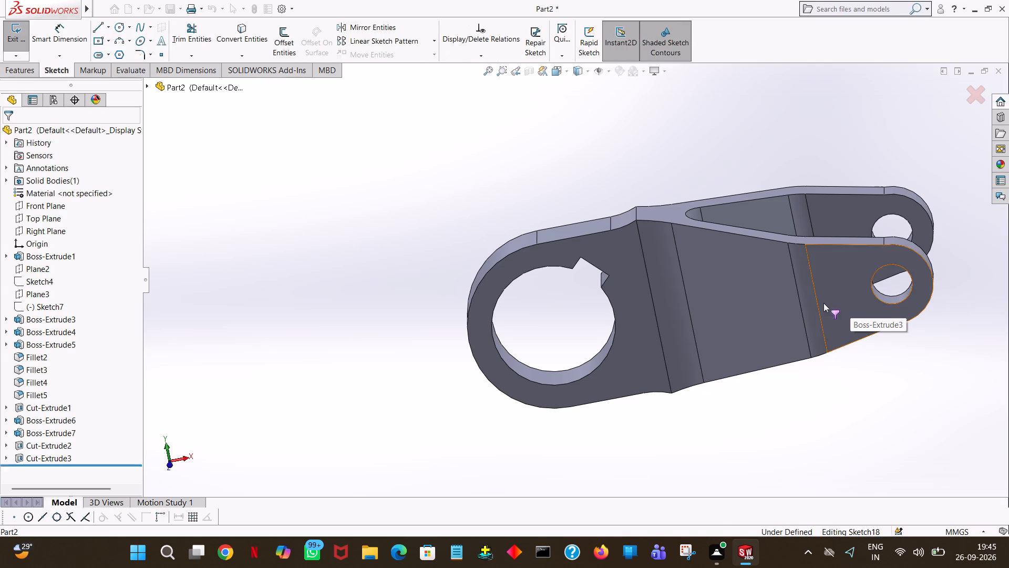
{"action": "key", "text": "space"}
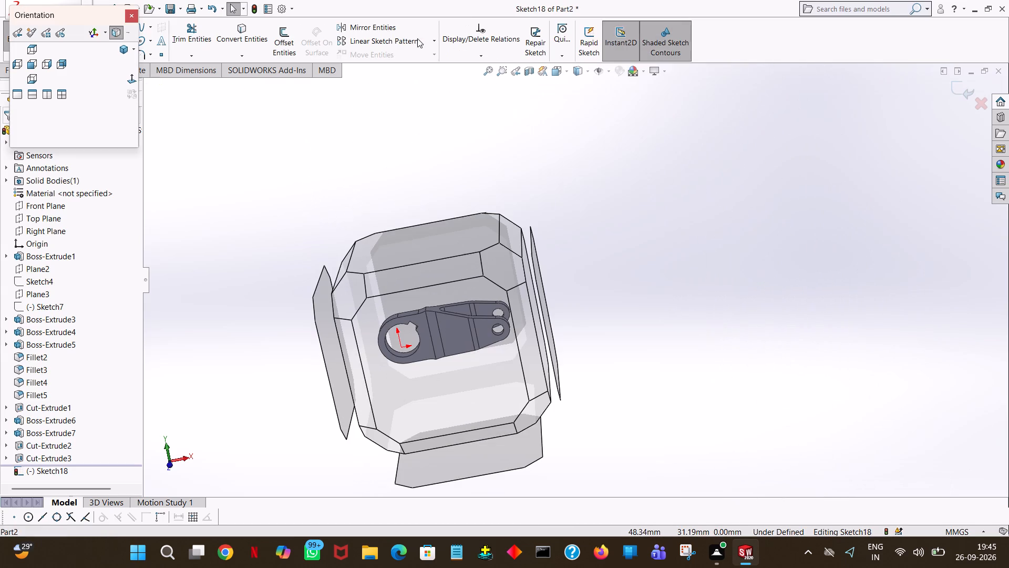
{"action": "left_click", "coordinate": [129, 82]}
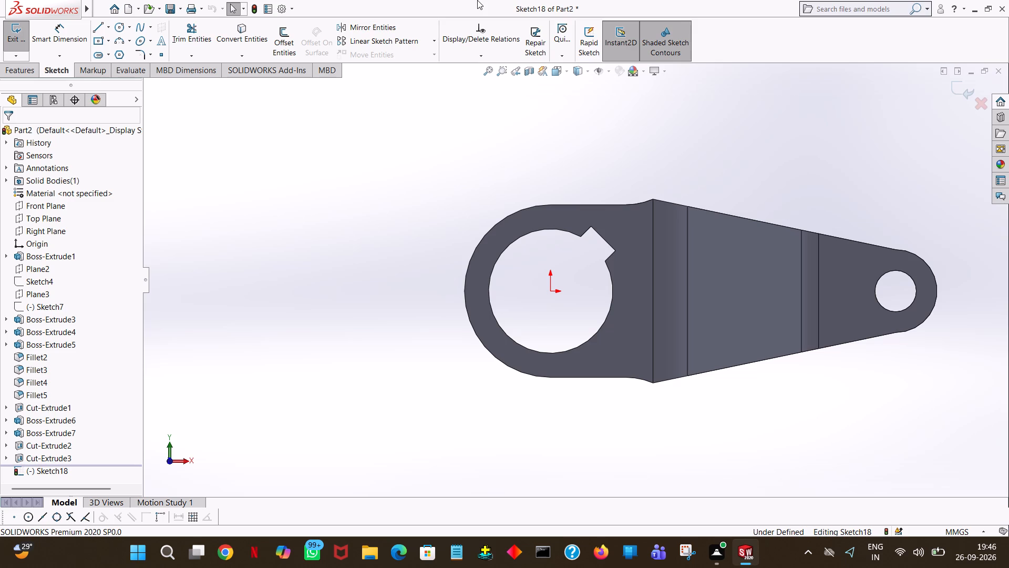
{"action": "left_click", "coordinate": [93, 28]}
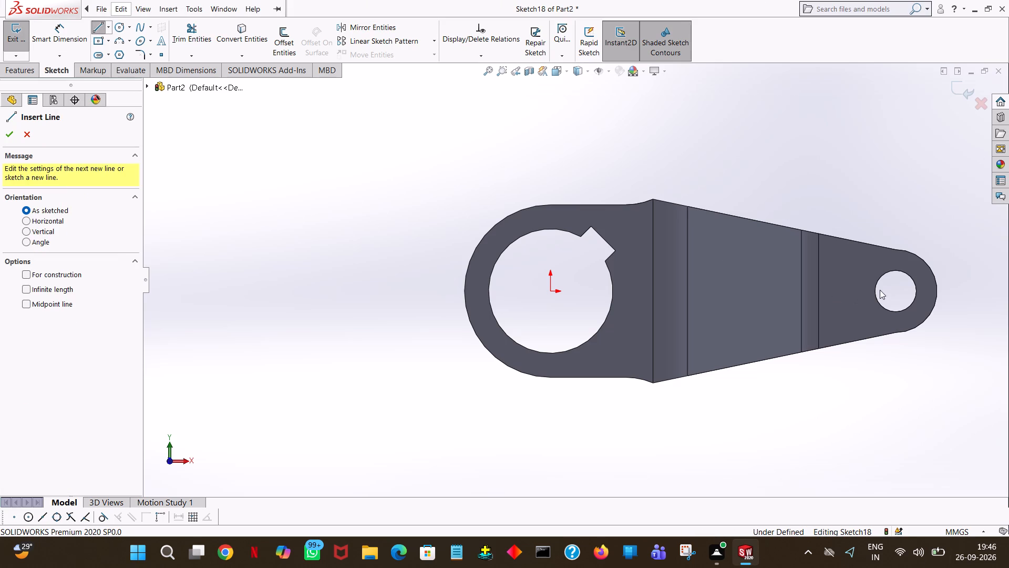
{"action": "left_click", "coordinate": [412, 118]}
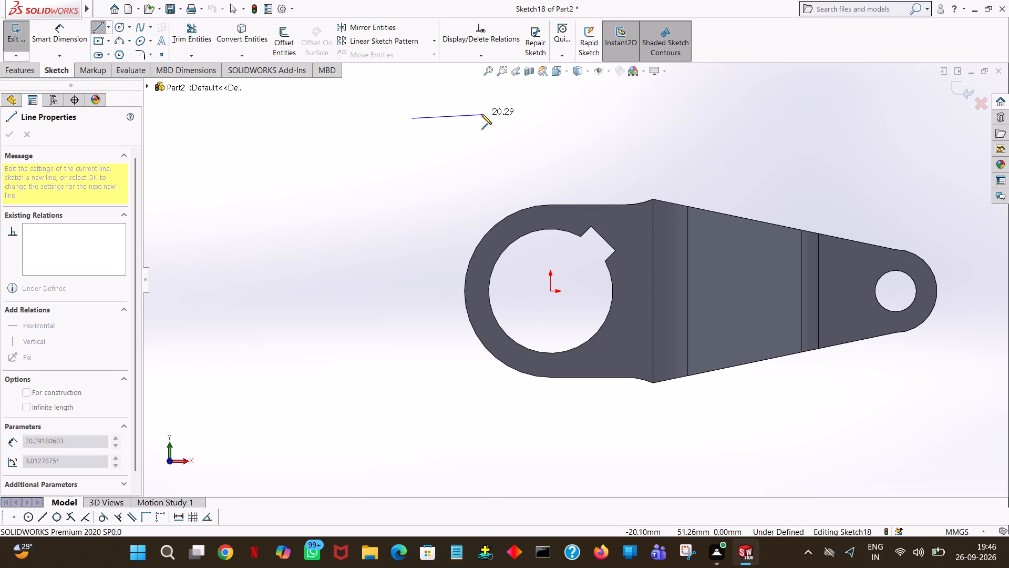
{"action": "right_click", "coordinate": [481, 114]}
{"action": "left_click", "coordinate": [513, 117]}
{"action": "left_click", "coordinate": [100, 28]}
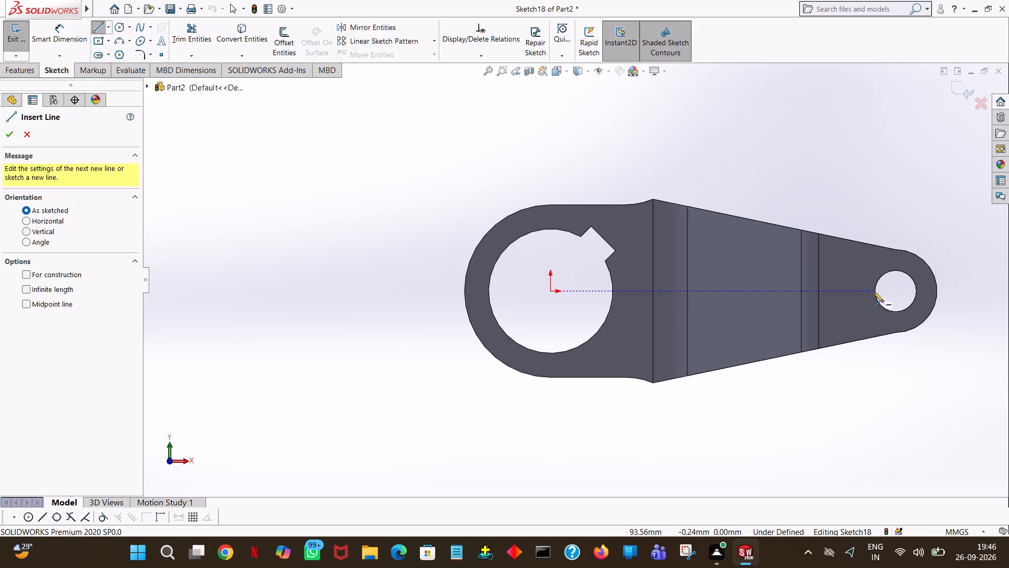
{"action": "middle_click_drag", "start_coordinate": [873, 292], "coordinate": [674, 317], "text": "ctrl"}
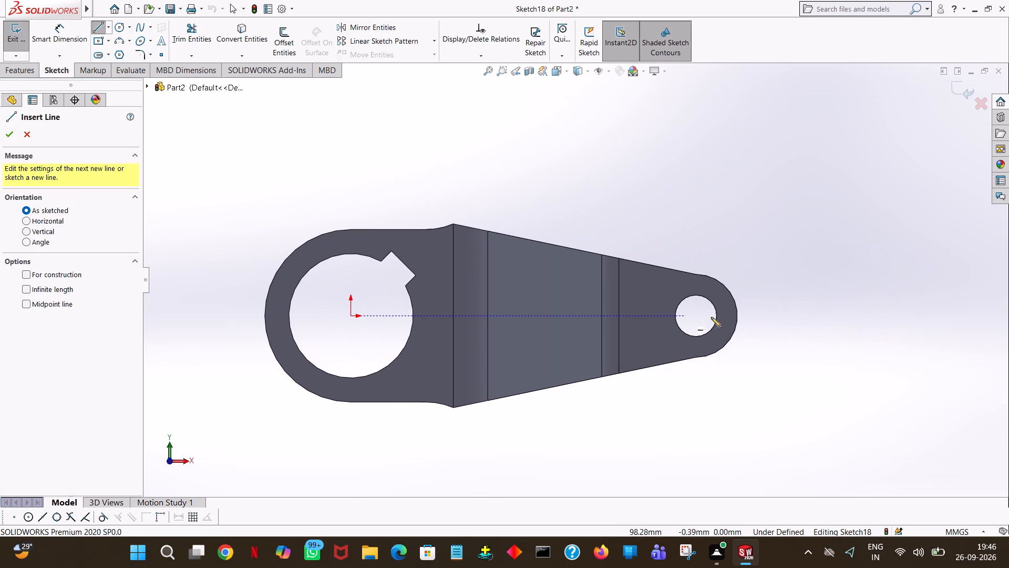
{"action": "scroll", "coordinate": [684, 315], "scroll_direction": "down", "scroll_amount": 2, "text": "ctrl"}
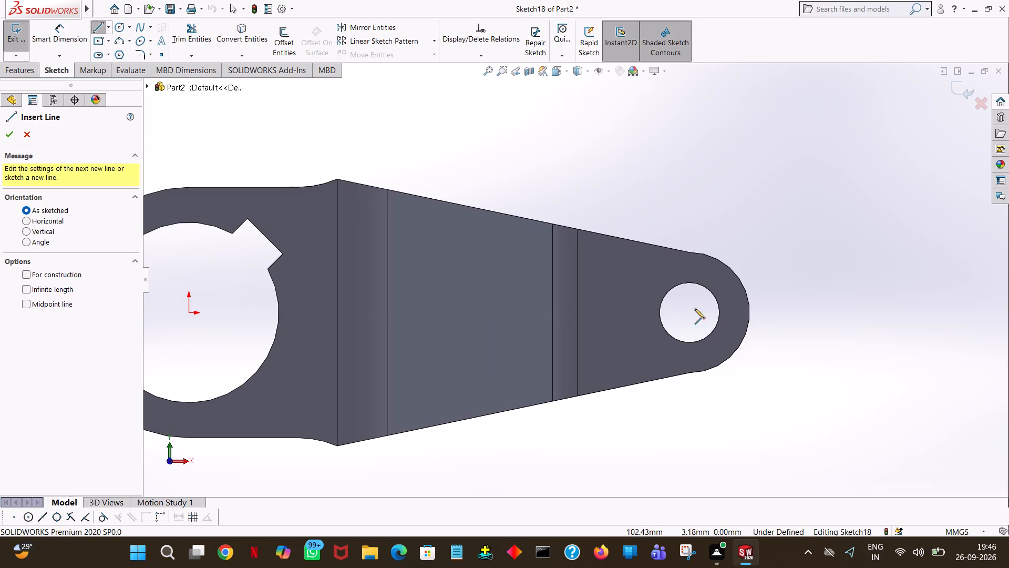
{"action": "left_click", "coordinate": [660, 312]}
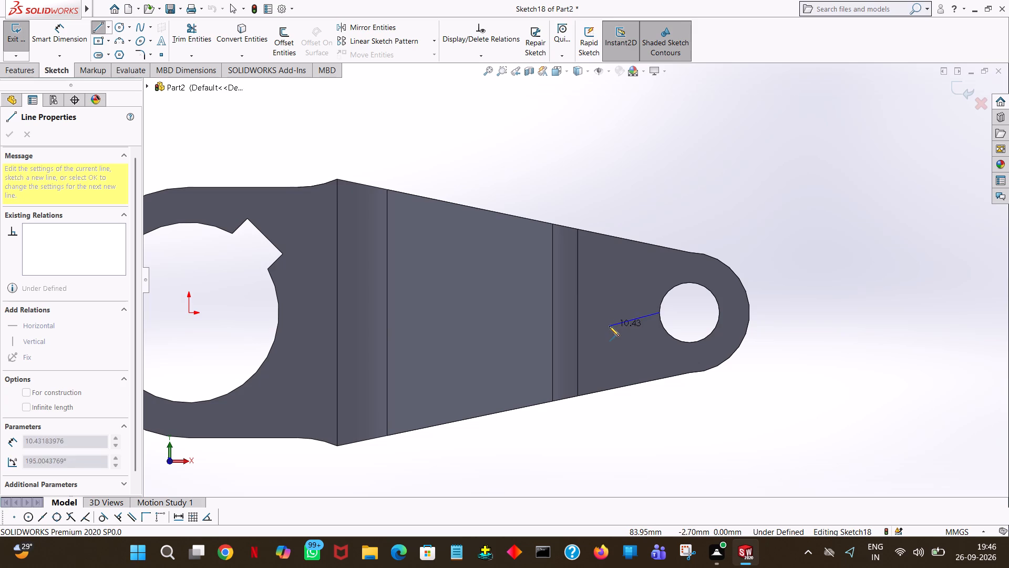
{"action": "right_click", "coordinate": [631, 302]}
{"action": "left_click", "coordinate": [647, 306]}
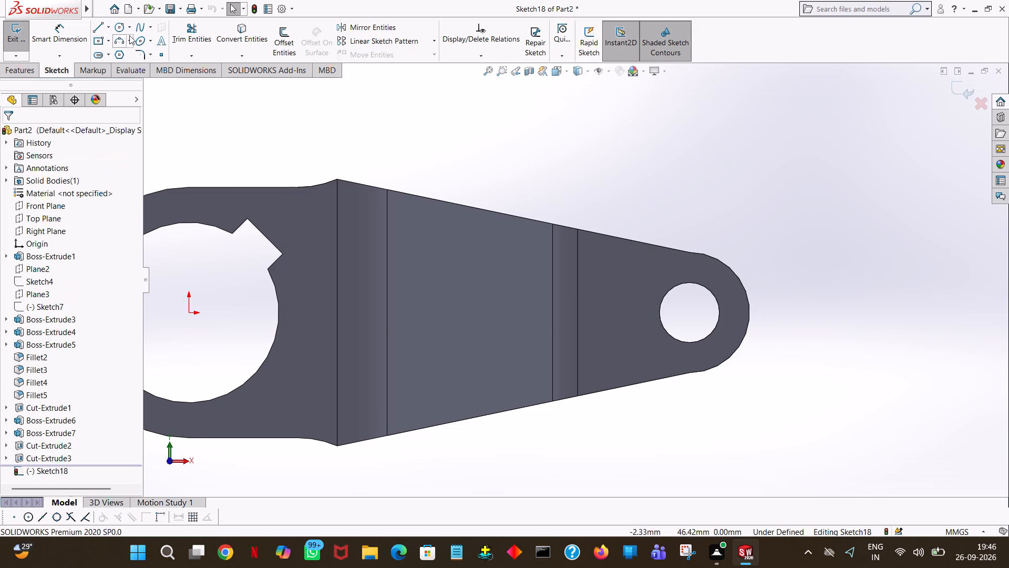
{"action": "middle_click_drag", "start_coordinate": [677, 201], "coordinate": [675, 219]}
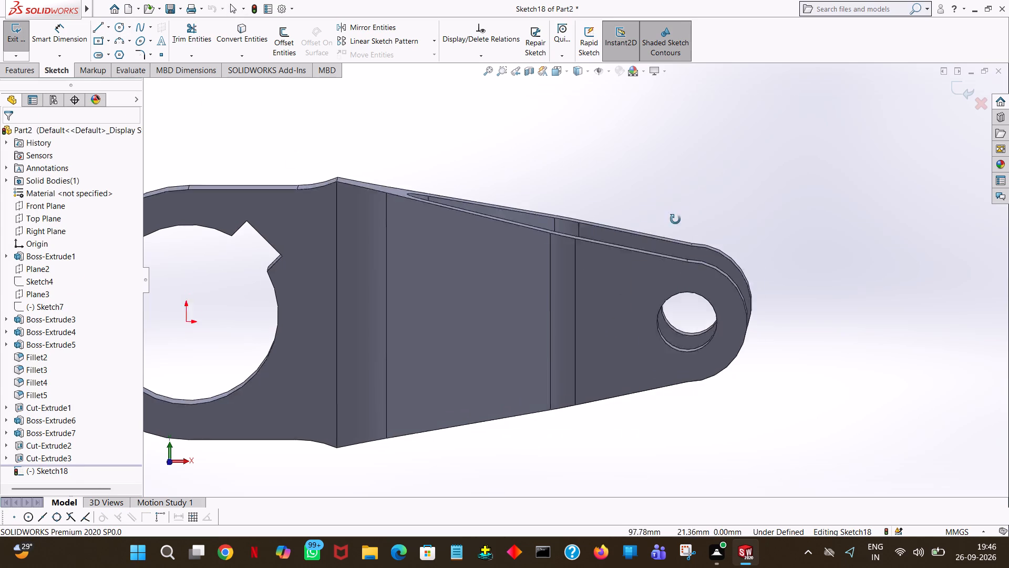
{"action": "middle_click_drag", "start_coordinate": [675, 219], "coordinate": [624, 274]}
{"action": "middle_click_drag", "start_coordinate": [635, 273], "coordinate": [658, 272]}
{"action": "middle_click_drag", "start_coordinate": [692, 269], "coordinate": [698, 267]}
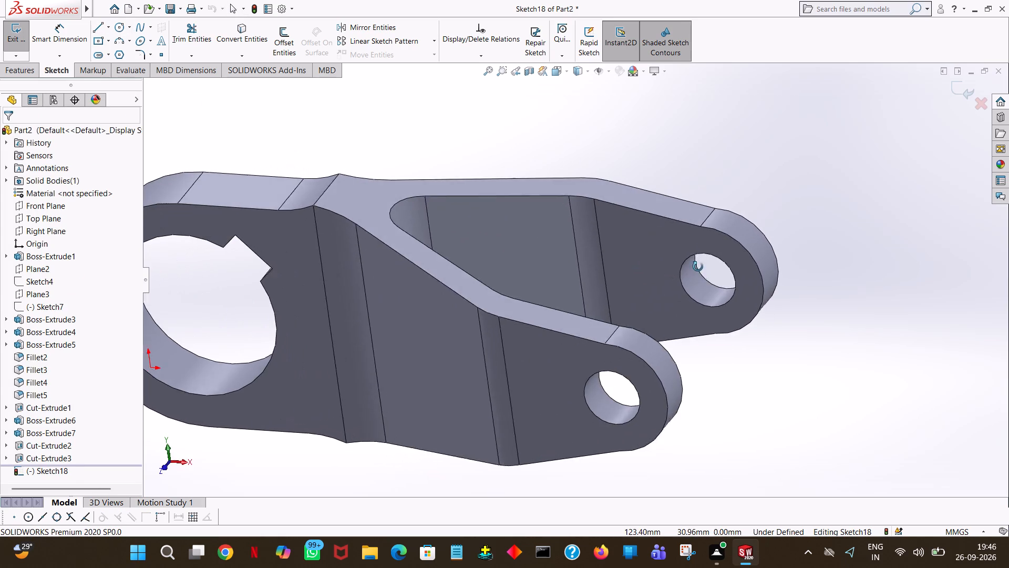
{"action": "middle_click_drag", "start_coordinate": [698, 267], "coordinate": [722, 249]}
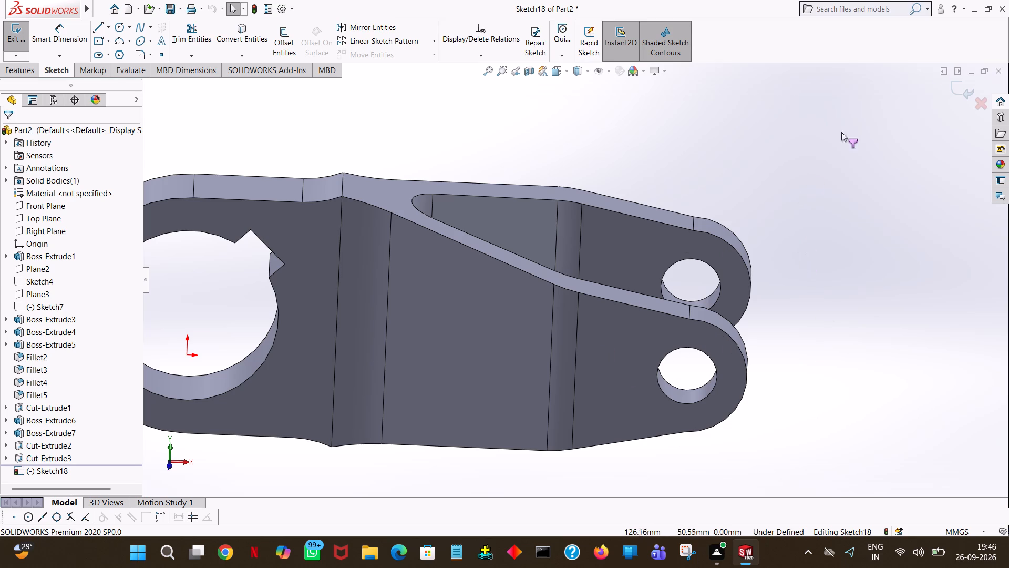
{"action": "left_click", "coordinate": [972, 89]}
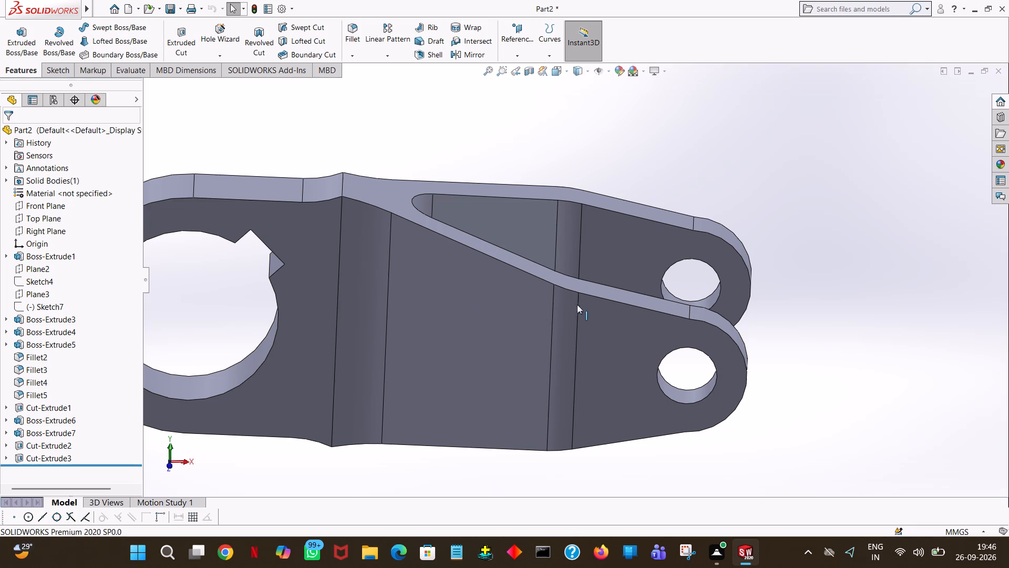
Open a sketch for an Extruded Boss on the outer flat face of the near pin-holed arm.
{"action": "left_click", "coordinate": [17, 37]}
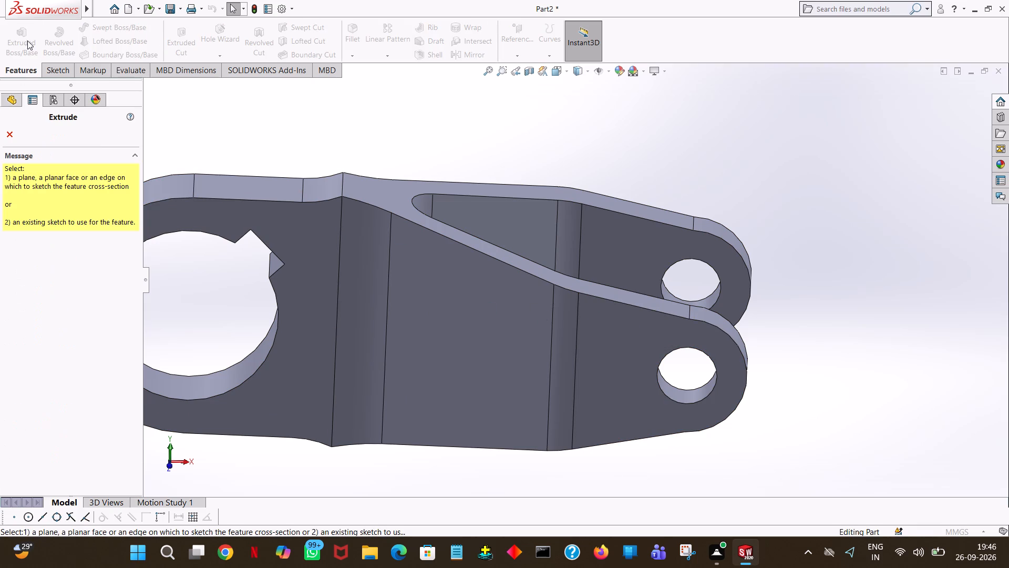
{"action": "left_click", "coordinate": [625, 348]}
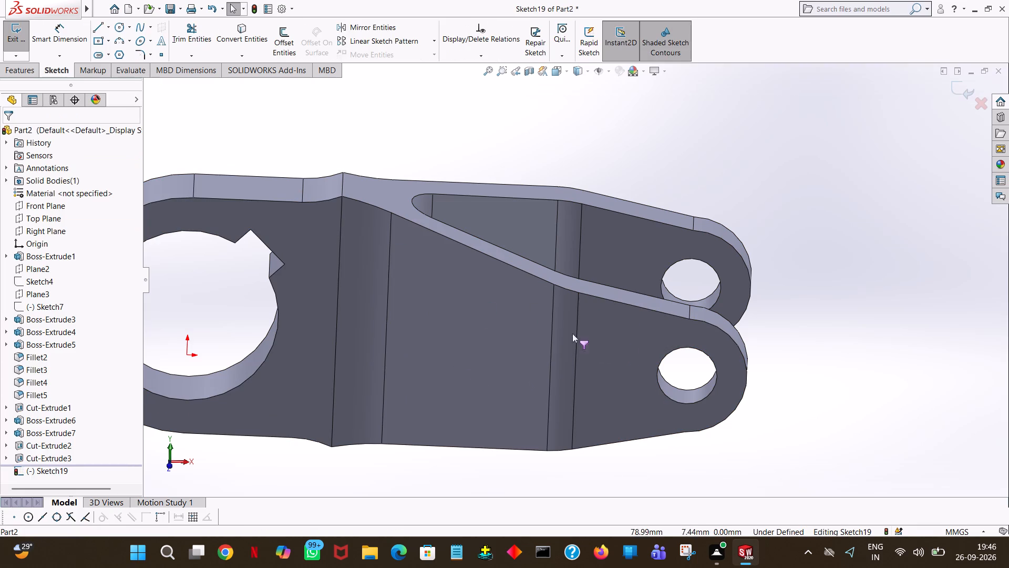
{"action": "left_click", "coordinate": [121, 29]}
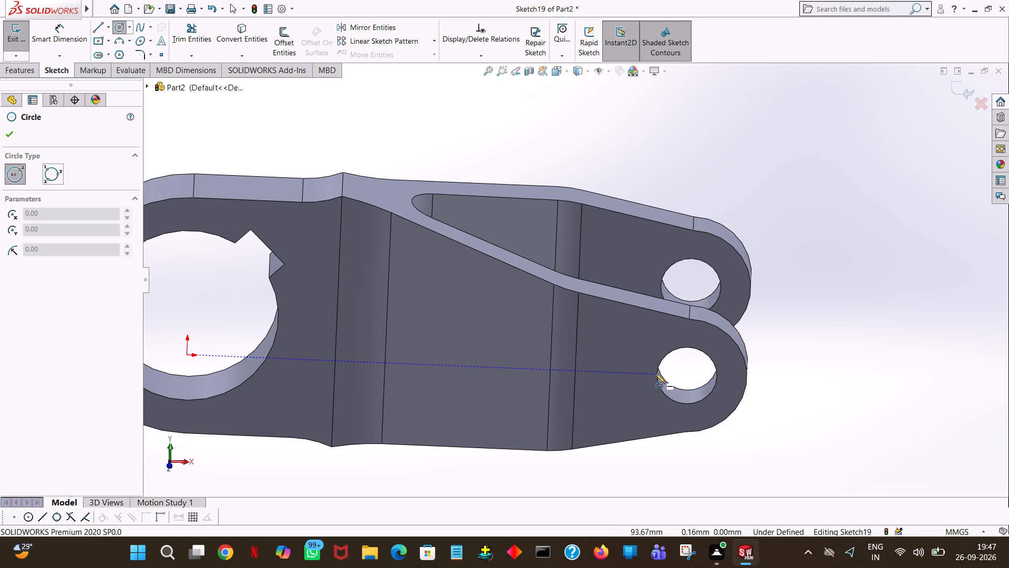
{"action": "left_click", "coordinate": [9, 128]}
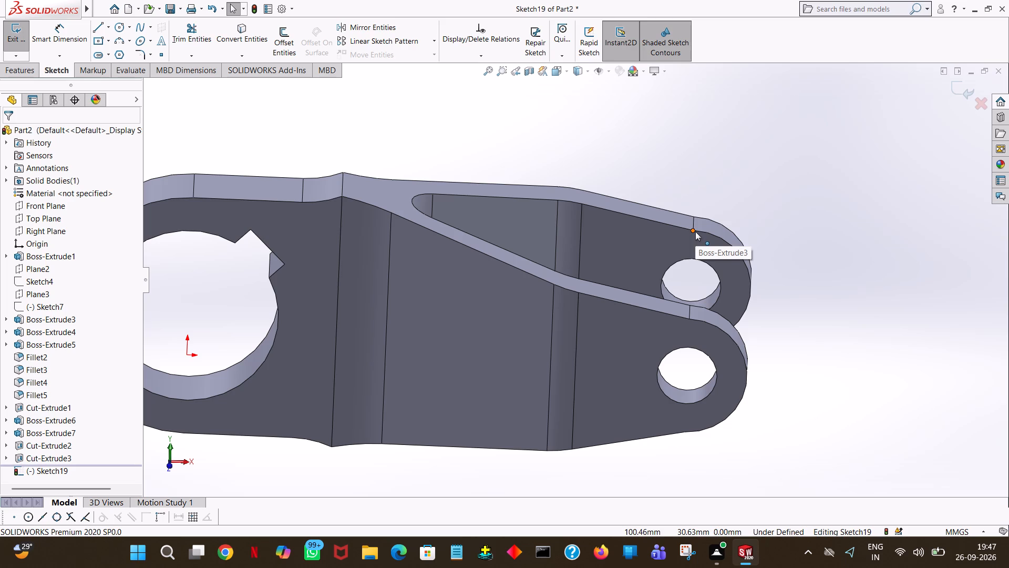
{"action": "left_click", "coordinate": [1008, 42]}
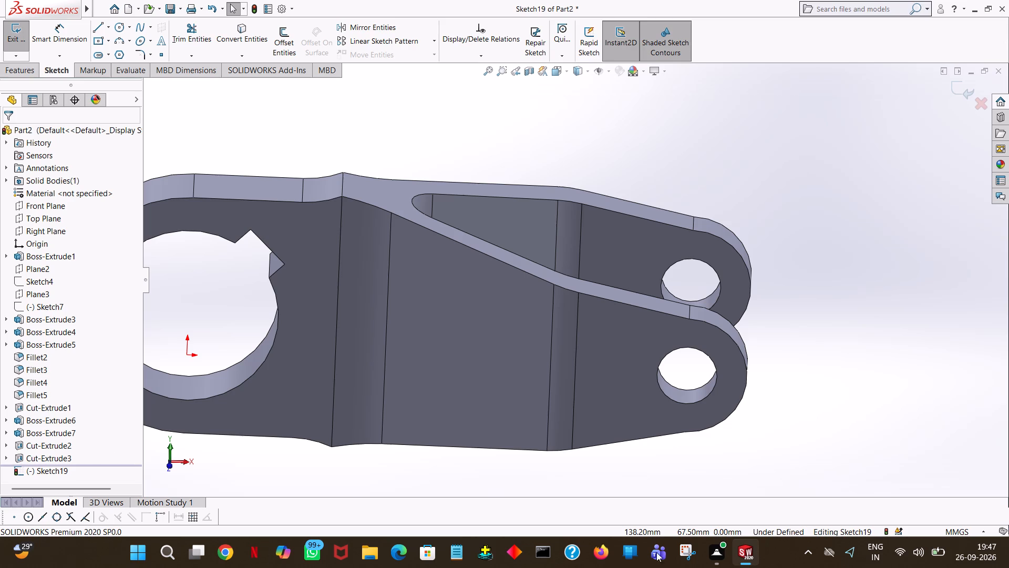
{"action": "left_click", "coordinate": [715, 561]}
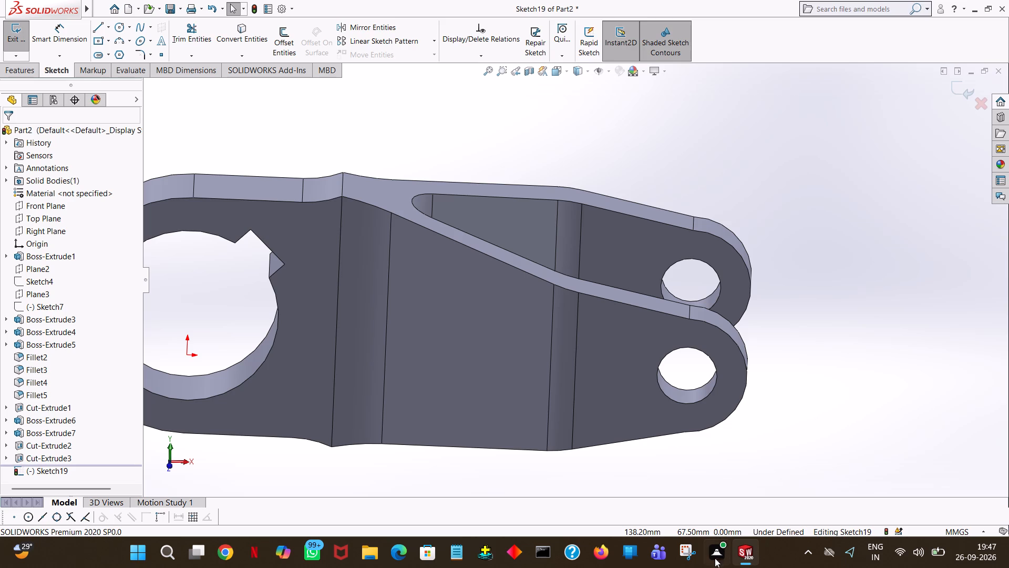
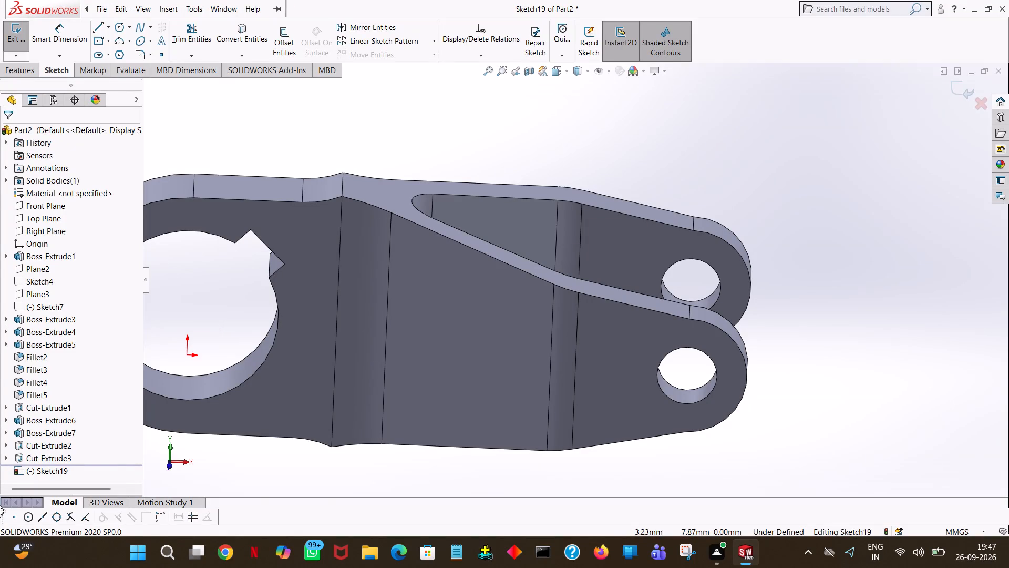
Exit the empty sketch on the near arm's outer face without drawing anything.
{"action": "left_click", "coordinate": [625, 352]}
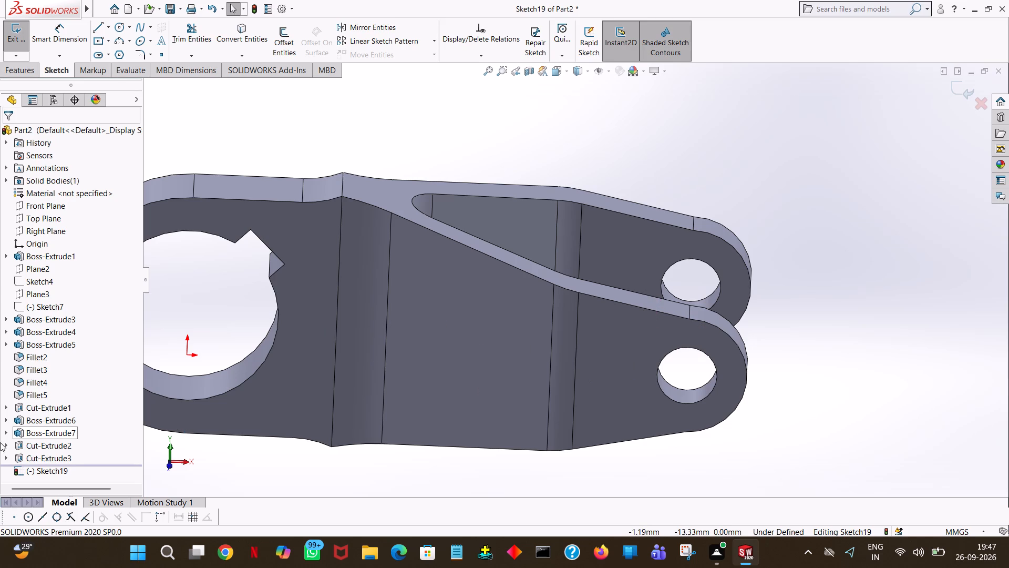
{"action": "middle_click_drag", "start_coordinate": [797, 326], "coordinate": [738, 308]}
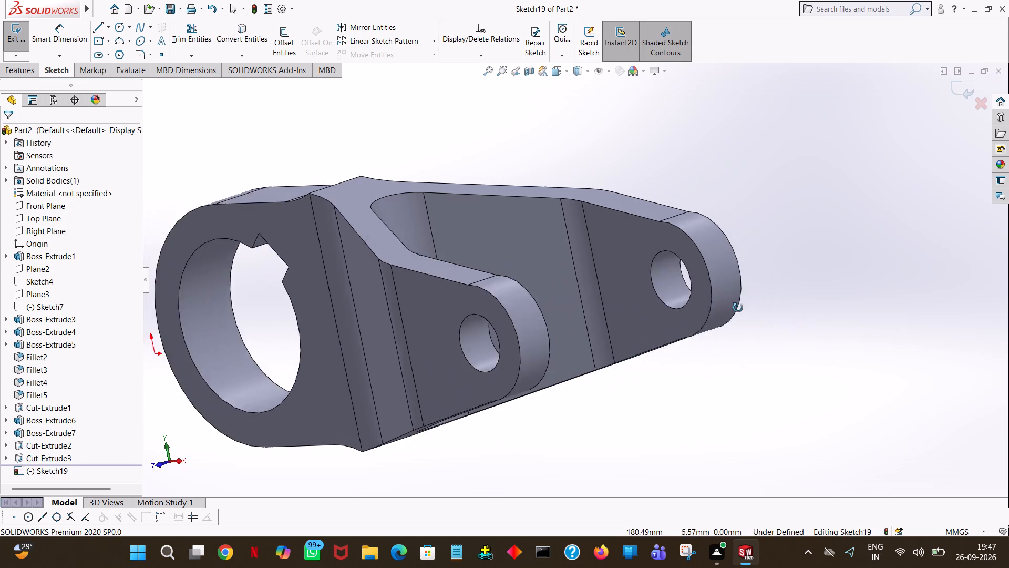
{"action": "middle_click_drag", "start_coordinate": [738, 308], "coordinate": [783, 318]}
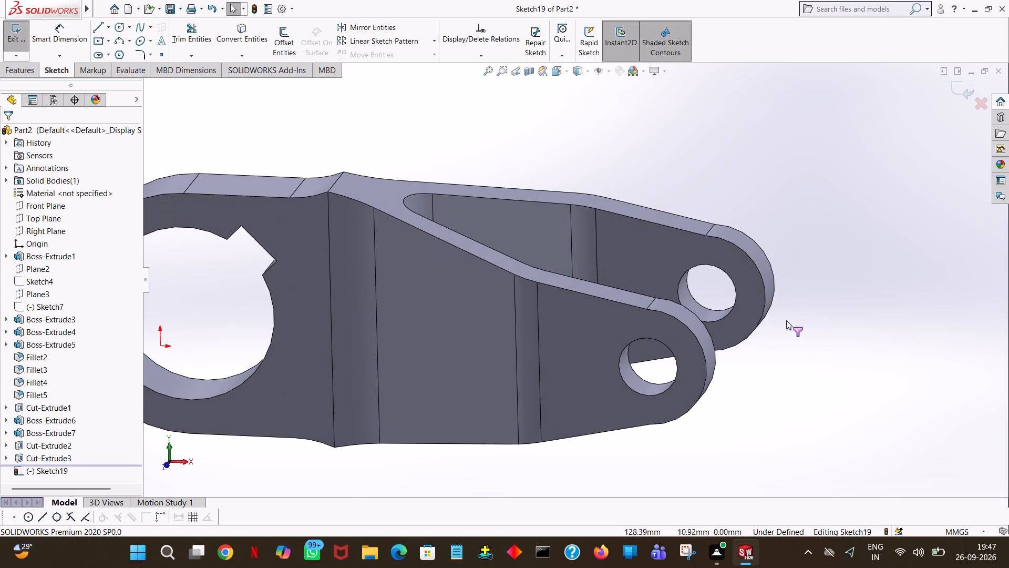
{"action": "middle_click_drag", "start_coordinate": [789, 320], "coordinate": [725, 346]}
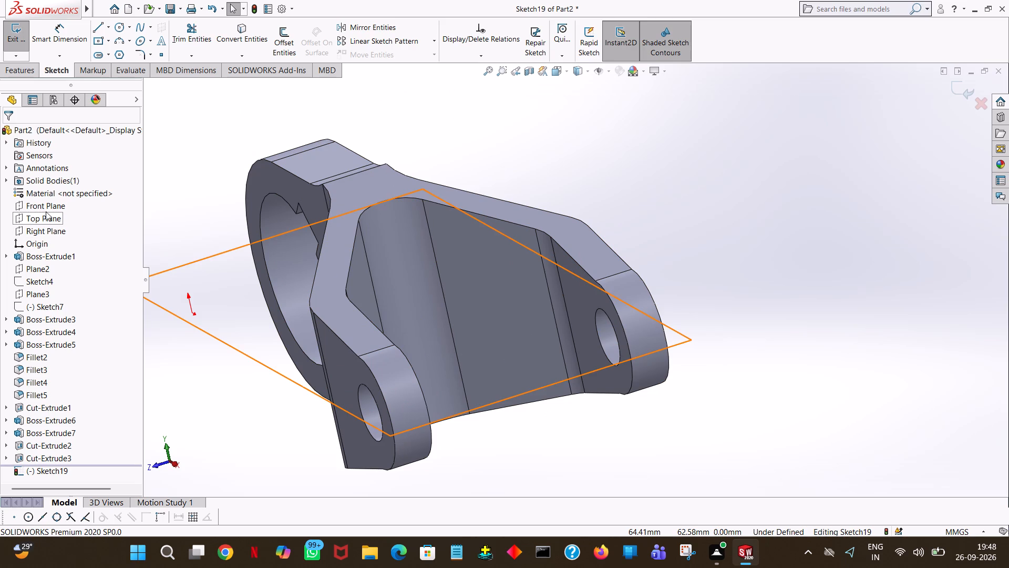
{"action": "left_click", "coordinate": [47, 207]}
{"action": "middle_click_drag", "start_coordinate": [226, 276], "coordinate": [205, 280]}
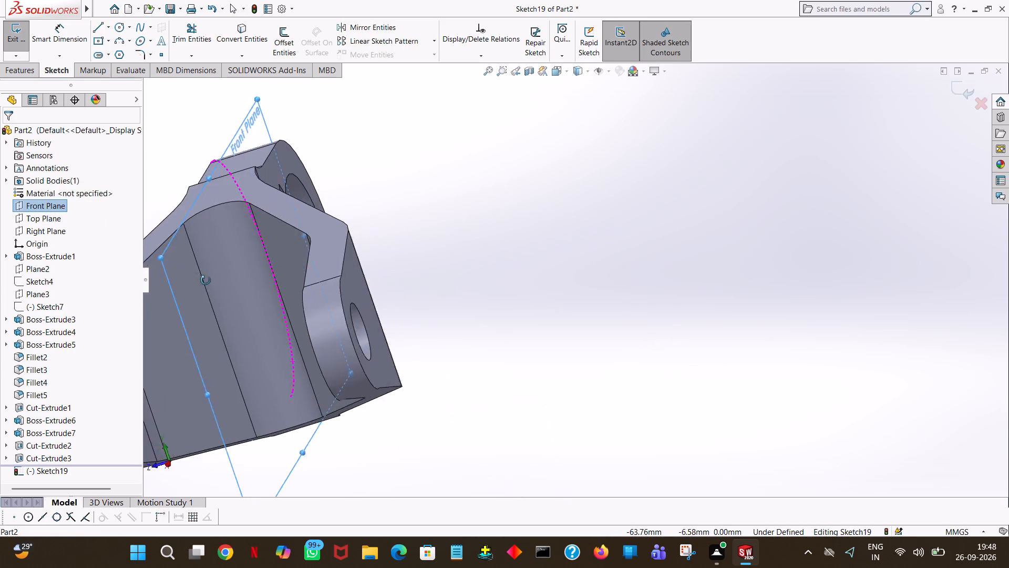
{"action": "middle_click_drag", "start_coordinate": [205, 280], "coordinate": [225, 285]}
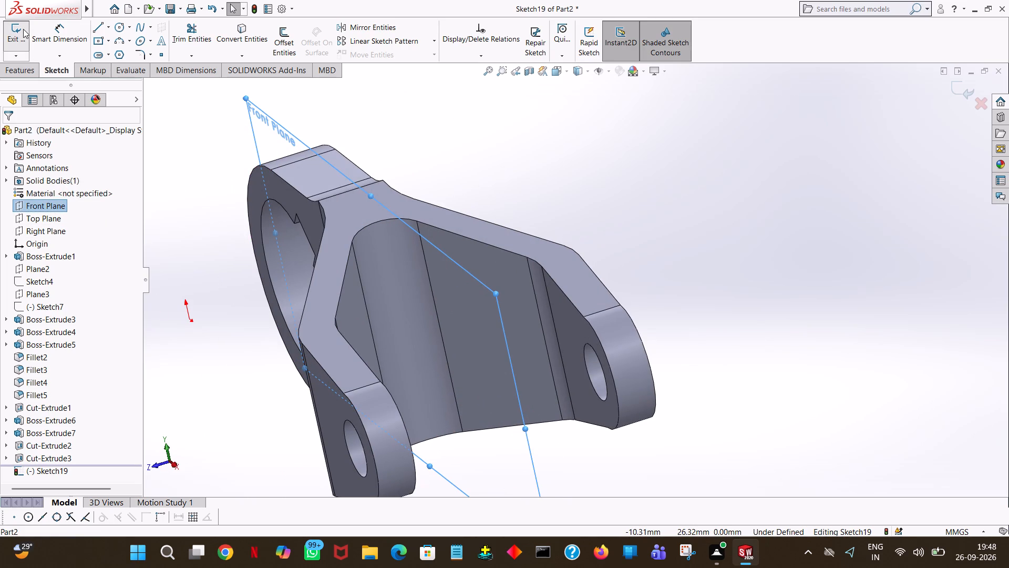
{"action": "left_click", "coordinate": [16, 29]}
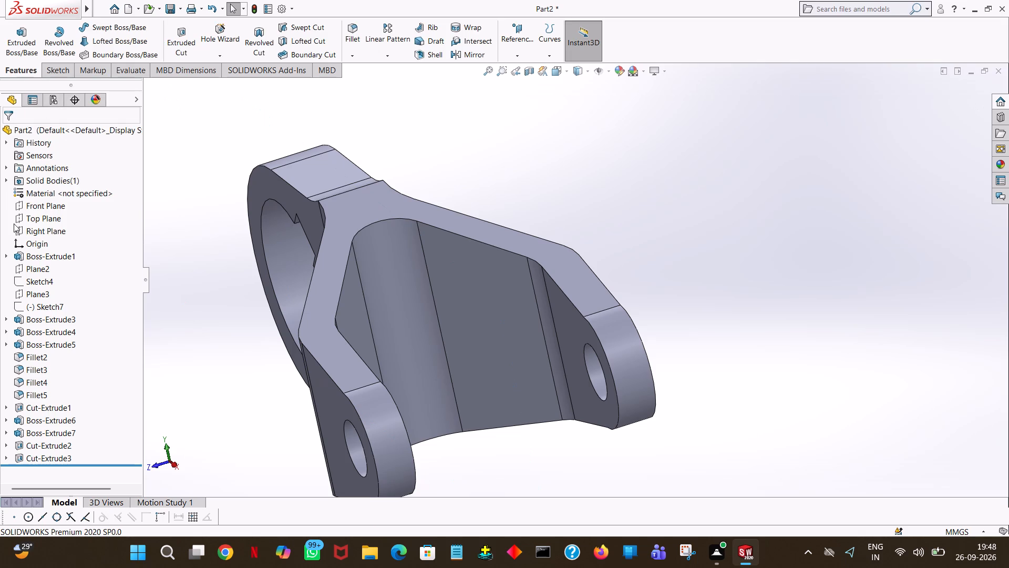
Start a reference plane offset from the Front Plane.
{"action": "left_click", "coordinate": [42, 205]}
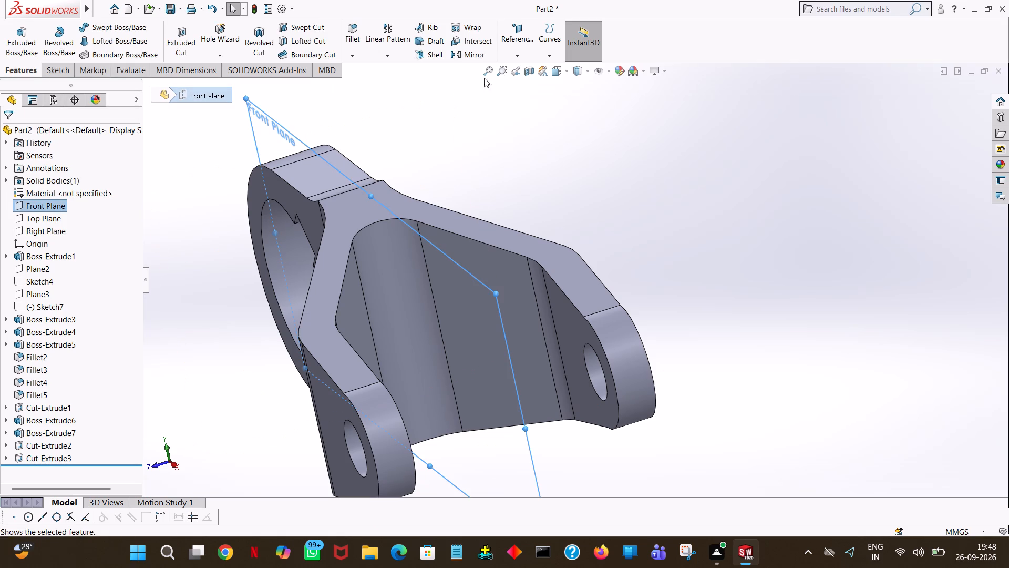
{"action": "left_click", "coordinate": [528, 54]}
{"action": "left_click", "coordinate": [528, 67]}
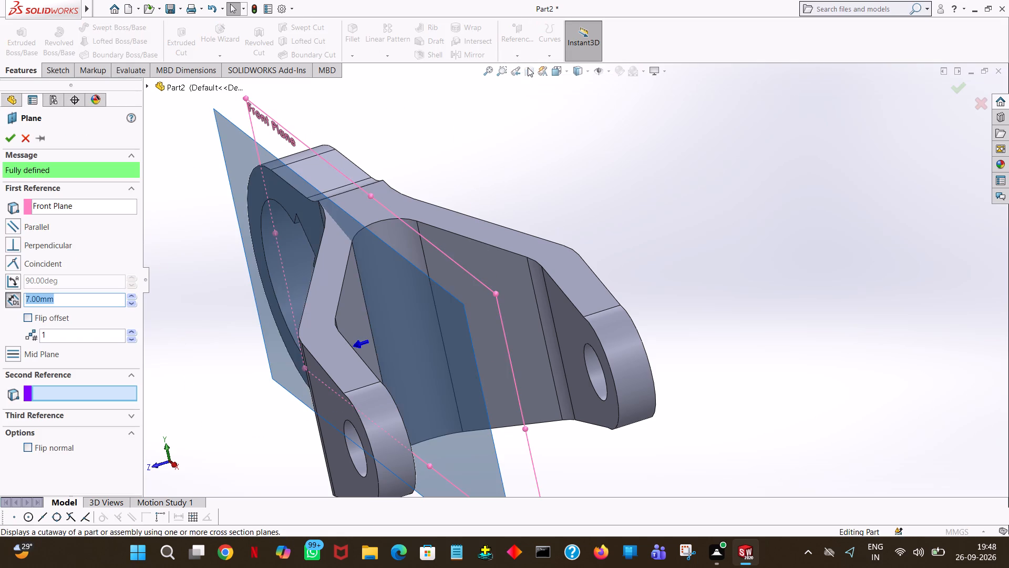
{"action": "middle_click_drag", "start_coordinate": [540, 127], "coordinate": [526, 118]}
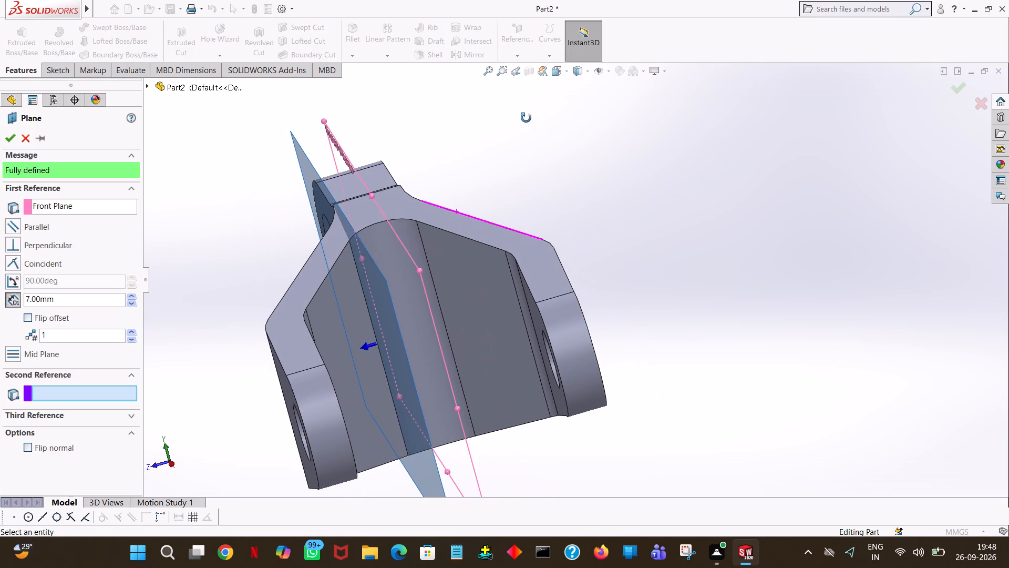
{"action": "middle_click_drag", "start_coordinate": [526, 118], "coordinate": [529, 136]}
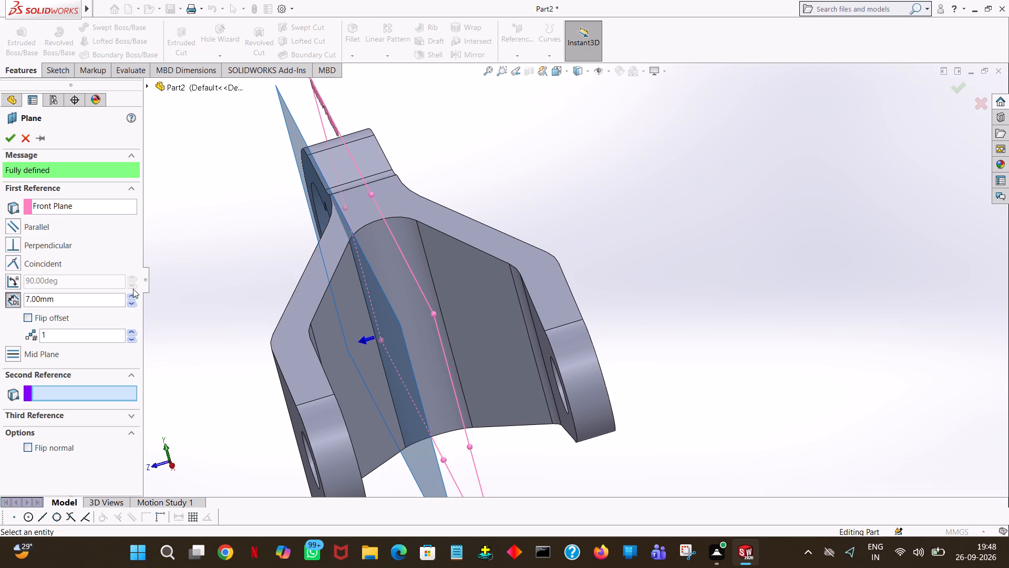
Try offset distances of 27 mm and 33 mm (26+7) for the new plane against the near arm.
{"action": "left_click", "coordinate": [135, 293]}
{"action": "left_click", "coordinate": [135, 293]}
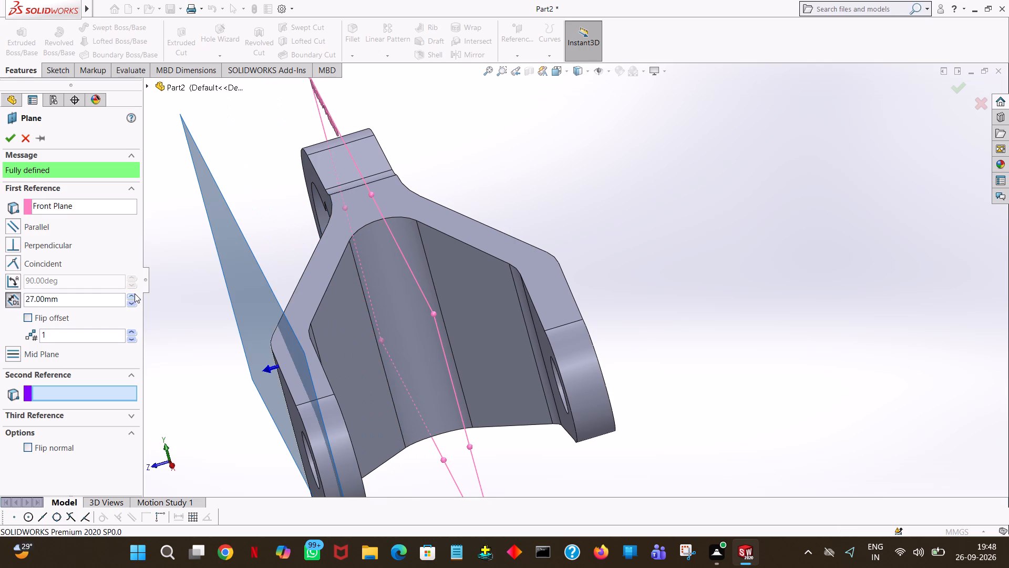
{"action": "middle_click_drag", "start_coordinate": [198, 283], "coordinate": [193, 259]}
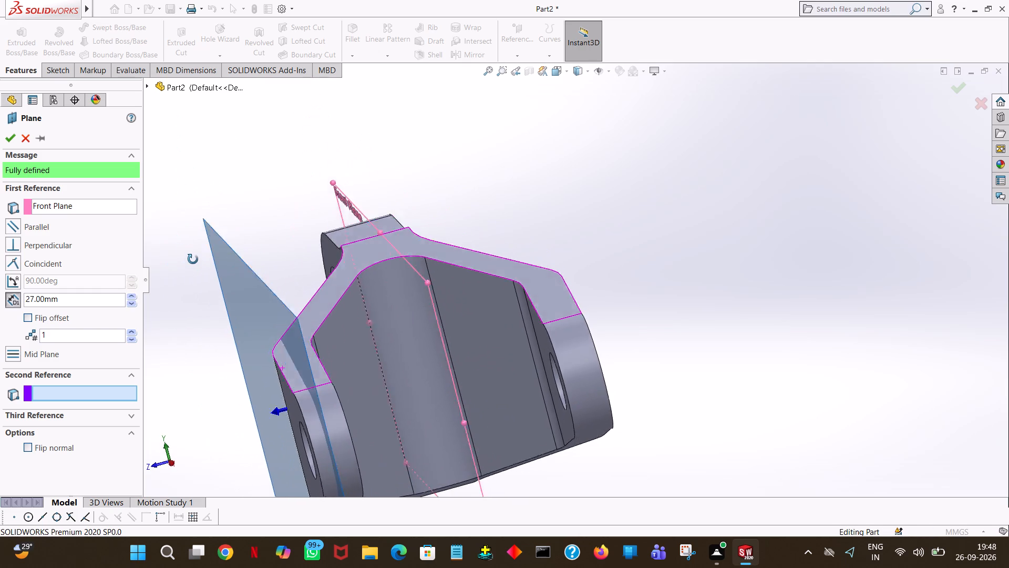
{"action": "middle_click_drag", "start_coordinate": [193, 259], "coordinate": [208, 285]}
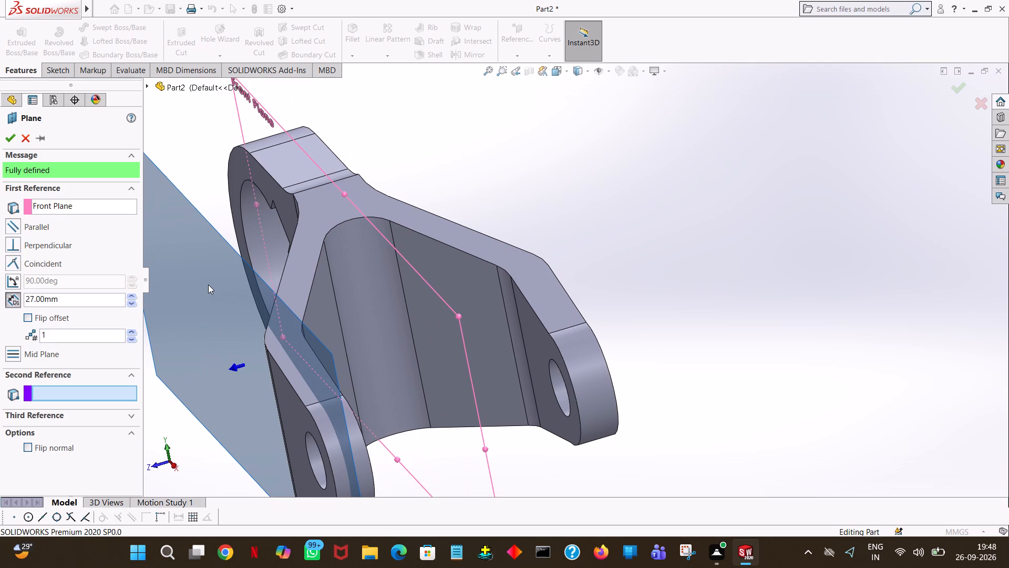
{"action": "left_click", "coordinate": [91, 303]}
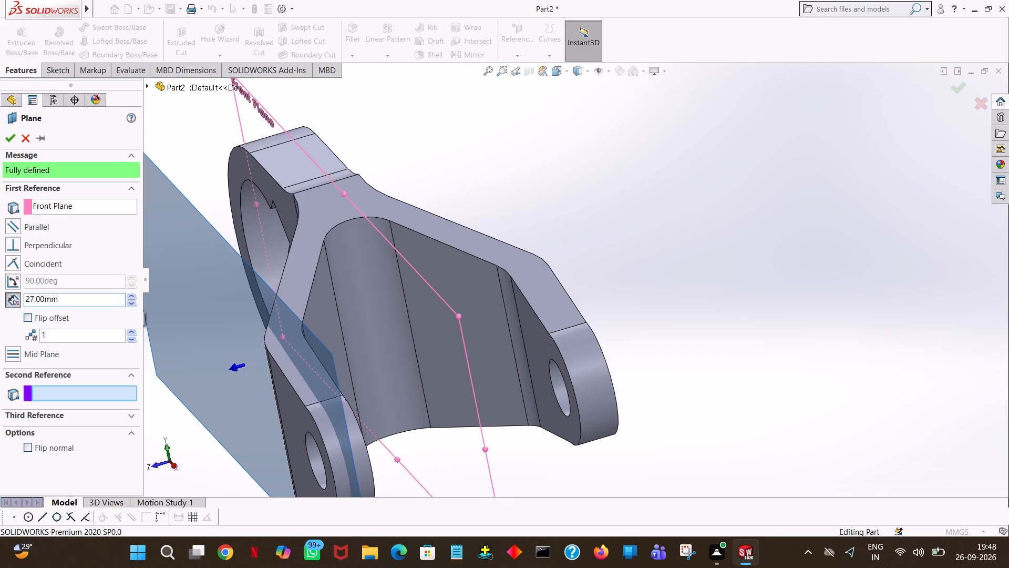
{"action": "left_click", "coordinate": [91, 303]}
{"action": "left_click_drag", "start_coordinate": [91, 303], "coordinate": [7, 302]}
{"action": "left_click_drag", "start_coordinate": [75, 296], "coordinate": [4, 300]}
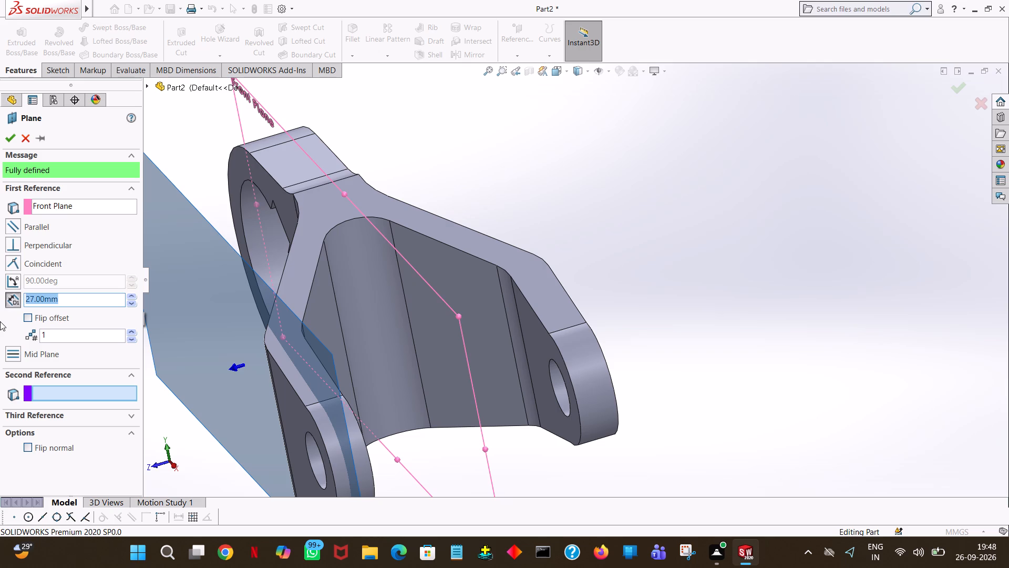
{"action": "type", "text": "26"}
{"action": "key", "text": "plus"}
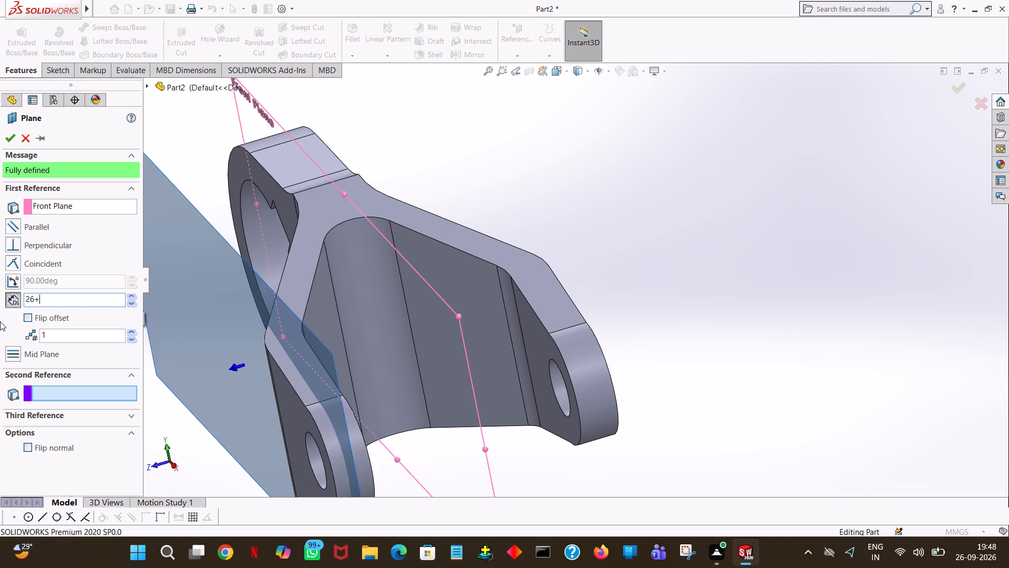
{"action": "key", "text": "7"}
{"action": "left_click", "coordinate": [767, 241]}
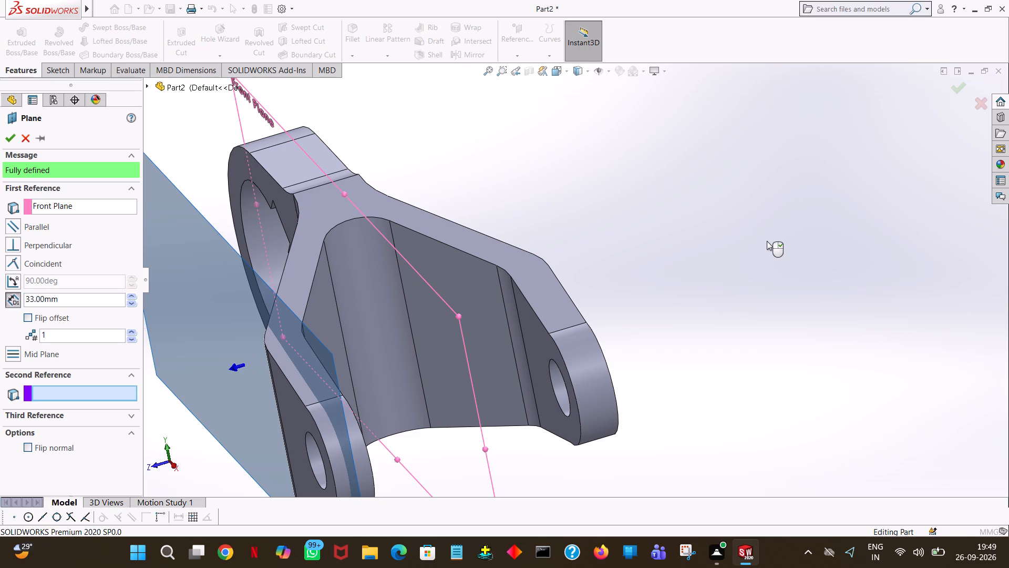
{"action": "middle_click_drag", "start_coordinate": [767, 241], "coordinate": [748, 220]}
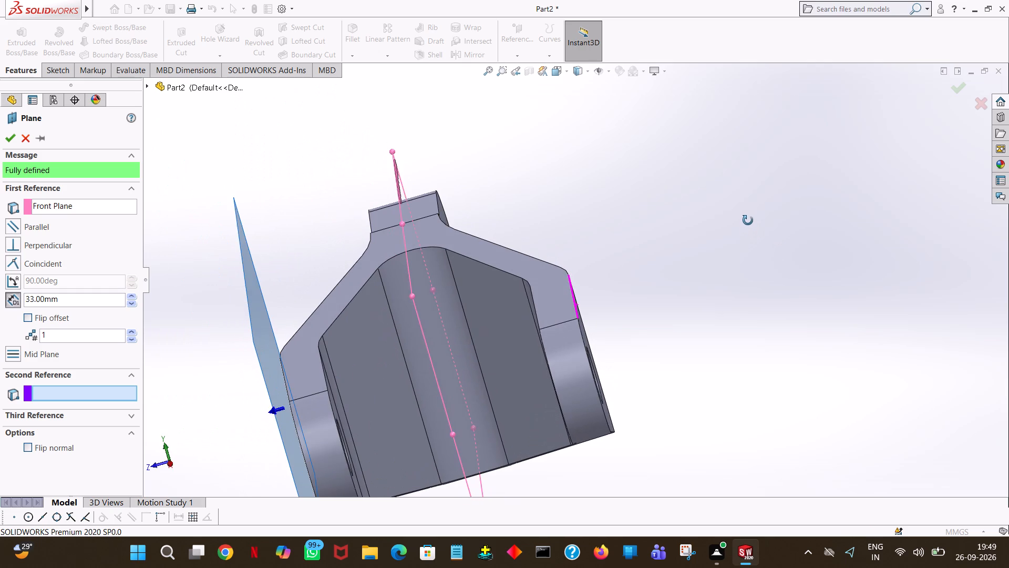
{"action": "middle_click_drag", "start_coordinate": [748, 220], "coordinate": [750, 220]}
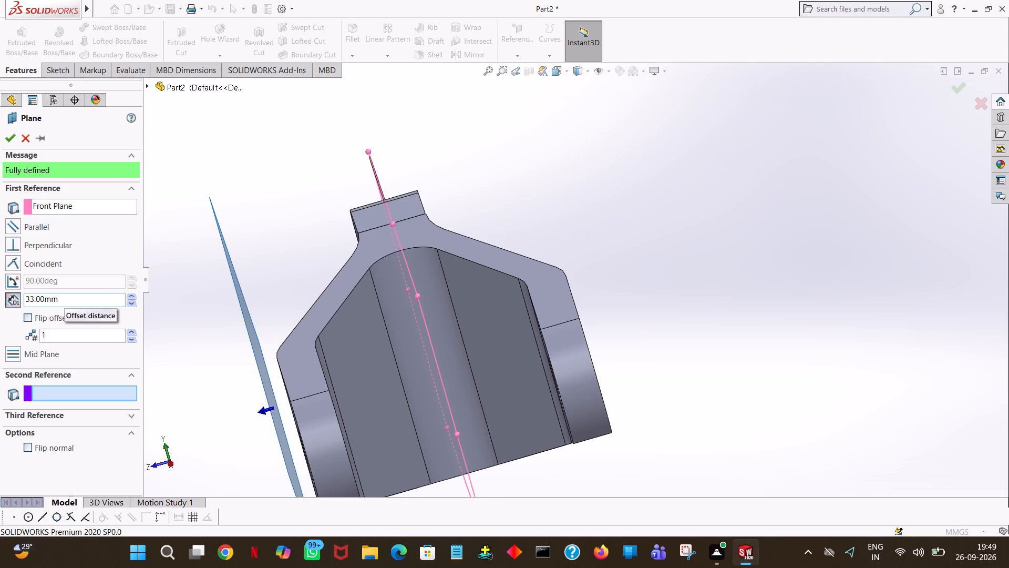
Set the plane's offset from the Front Plane to 30 mm (23+7) and create the plane.
{"action": "double_click", "coordinate": [65, 299]}
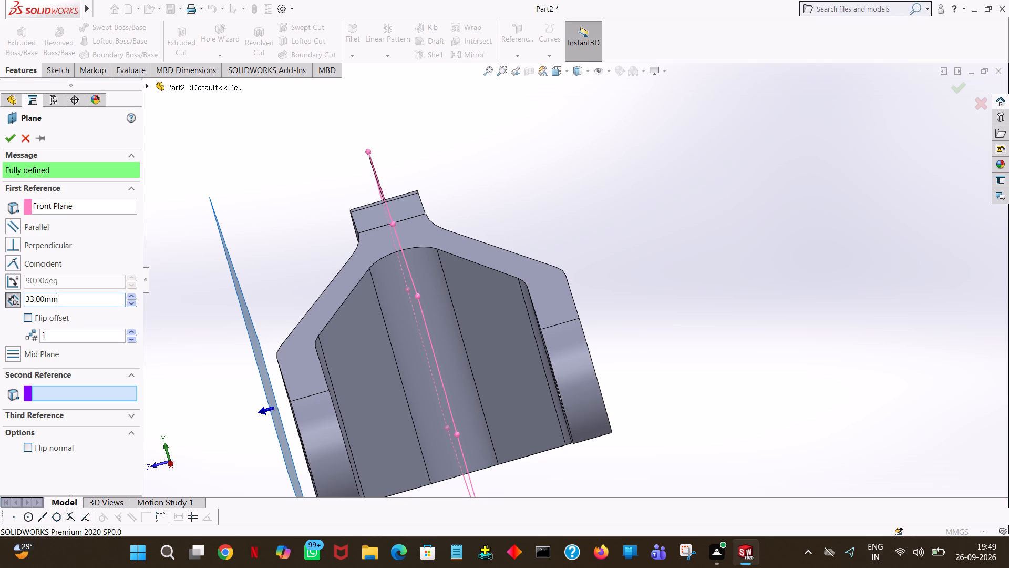
{"action": "type", "text": "23+7"}
{"action": "key", "text": "Return"}
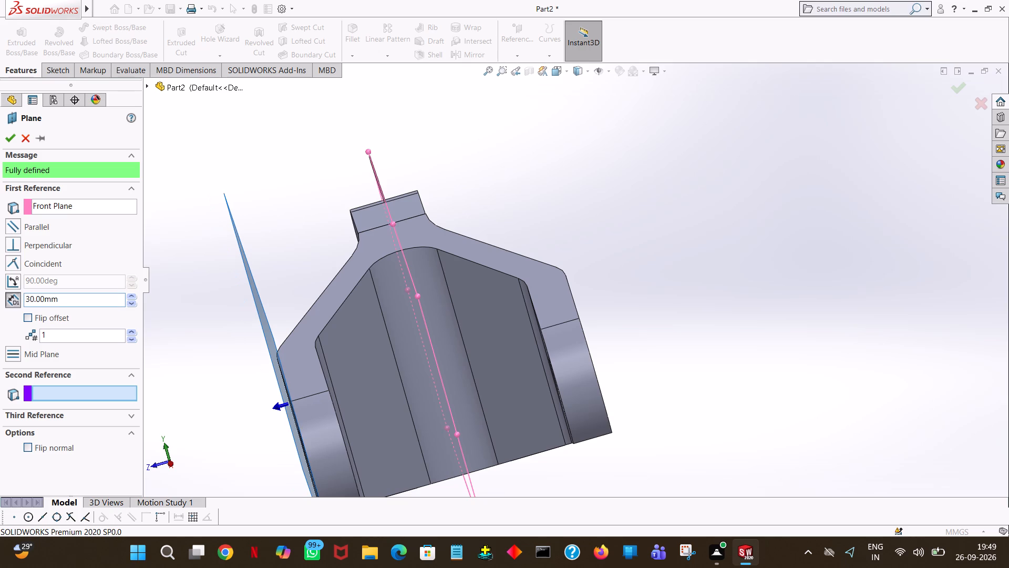
{"action": "middle_click_drag", "start_coordinate": [546, 258], "coordinate": [559, 253]}
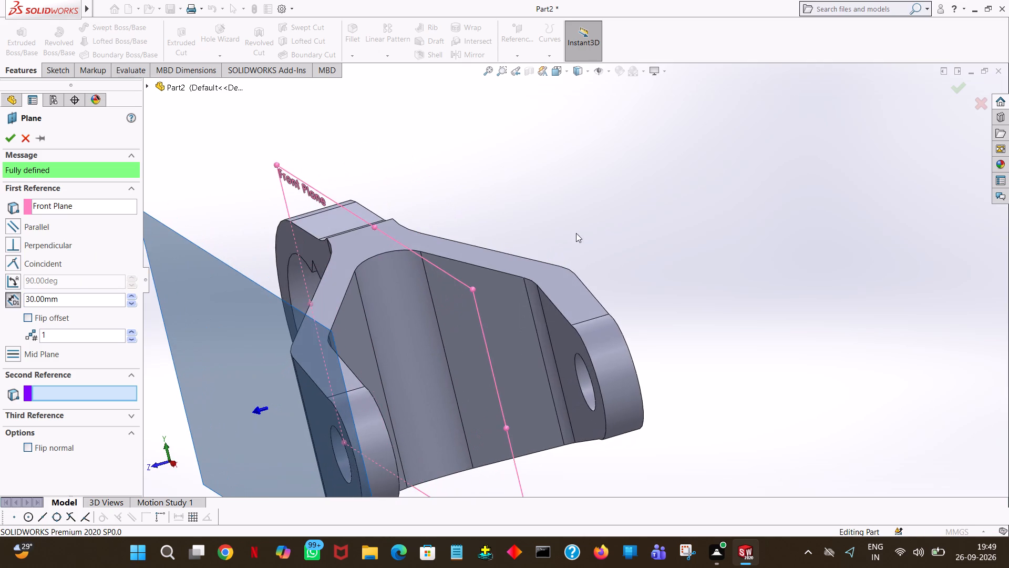
{"action": "middle_click_drag", "start_coordinate": [630, 191], "coordinate": [707, 161]}
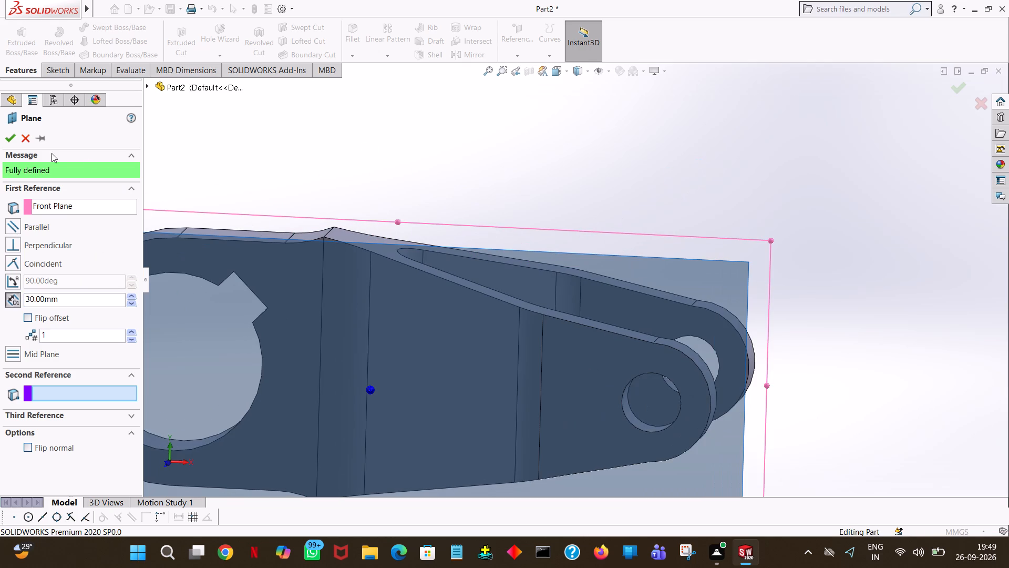
{"action": "left_click", "coordinate": [7, 136]}
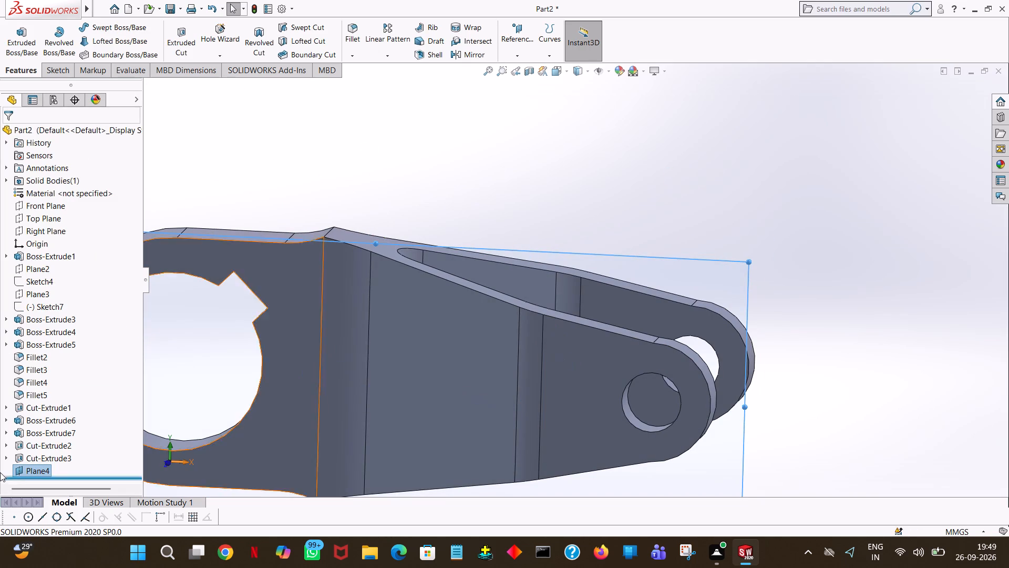
Open a new sketch on the plane offset 30 mm from the Front Plane, viewed face-on.
{"action": "left_click", "coordinate": [28, 474]}
{"action": "left_click", "coordinate": [37, 461]}
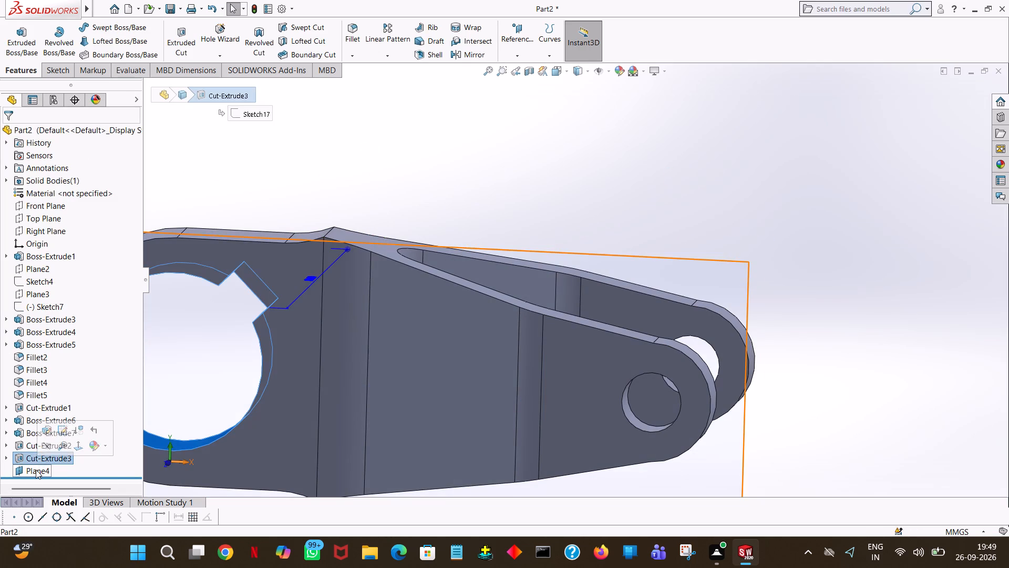
{"action": "left_click", "coordinate": [36, 470]}
{"action": "left_click", "coordinate": [43, 457]}
{"action": "key", "text": "space"}
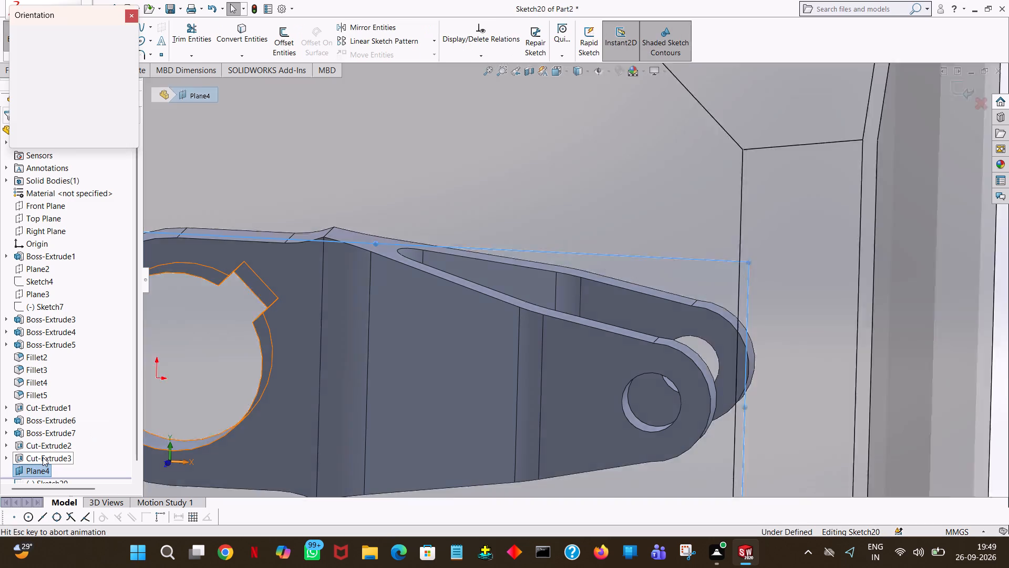
{"action": "left_click", "coordinate": [131, 83]}
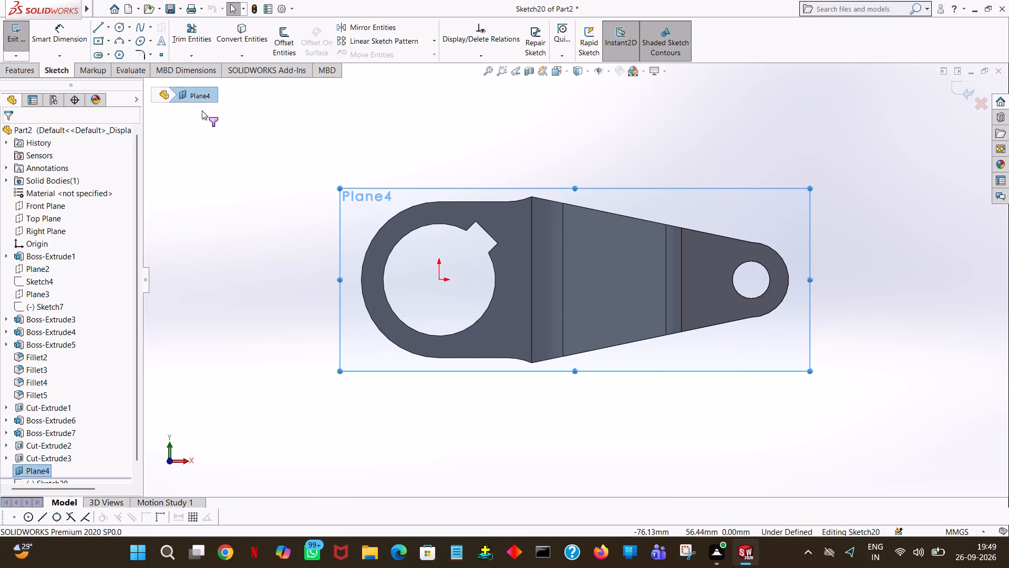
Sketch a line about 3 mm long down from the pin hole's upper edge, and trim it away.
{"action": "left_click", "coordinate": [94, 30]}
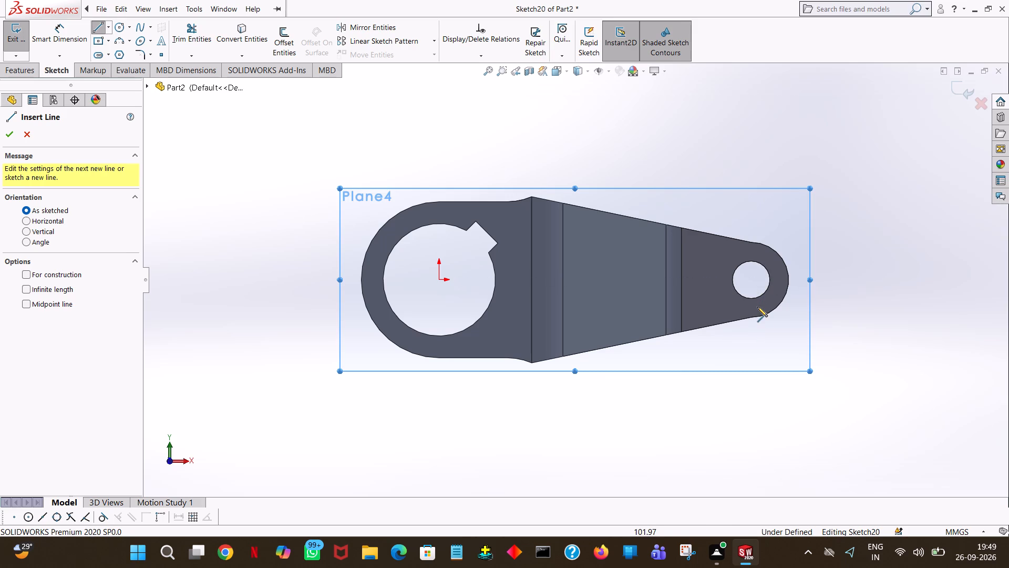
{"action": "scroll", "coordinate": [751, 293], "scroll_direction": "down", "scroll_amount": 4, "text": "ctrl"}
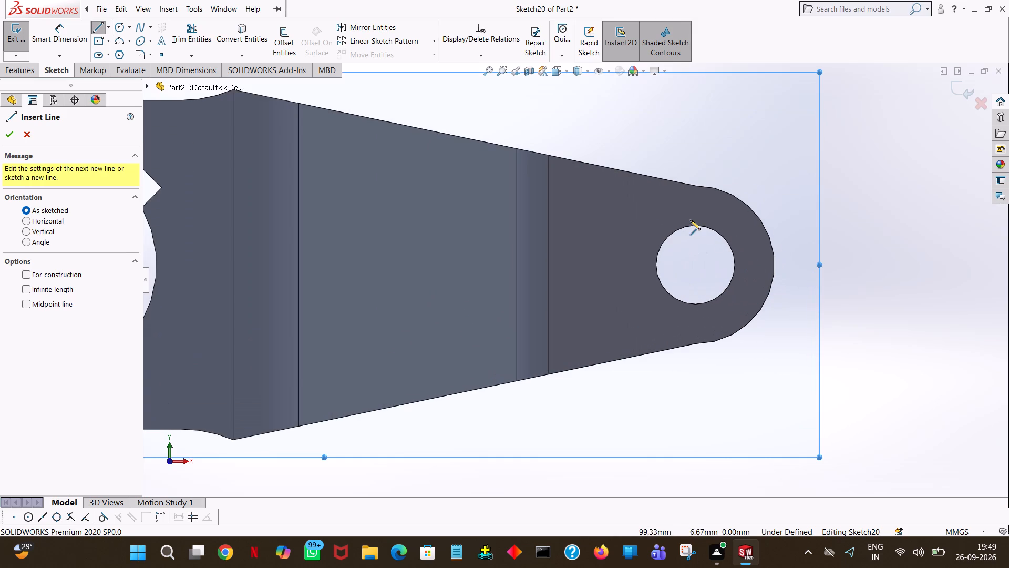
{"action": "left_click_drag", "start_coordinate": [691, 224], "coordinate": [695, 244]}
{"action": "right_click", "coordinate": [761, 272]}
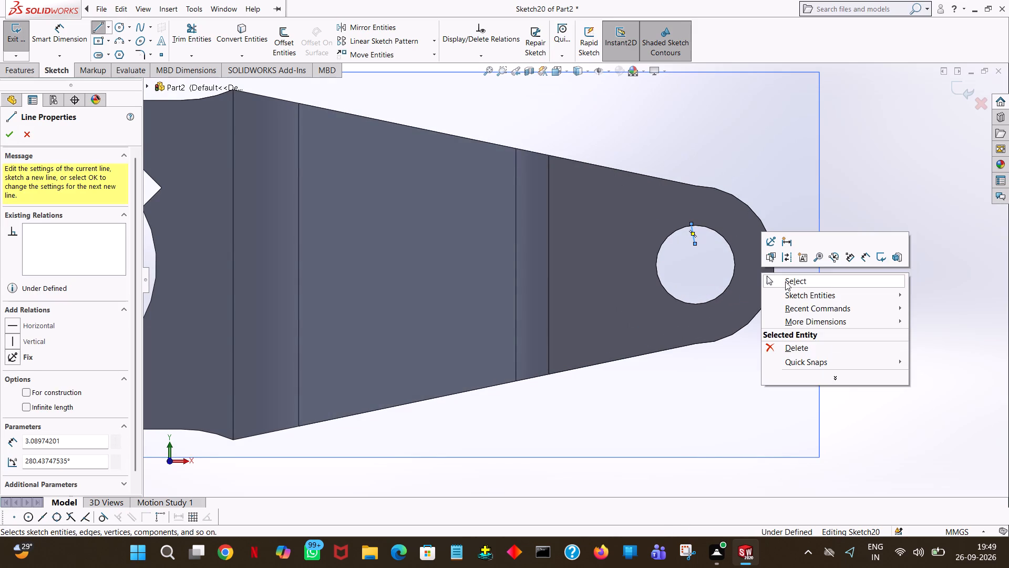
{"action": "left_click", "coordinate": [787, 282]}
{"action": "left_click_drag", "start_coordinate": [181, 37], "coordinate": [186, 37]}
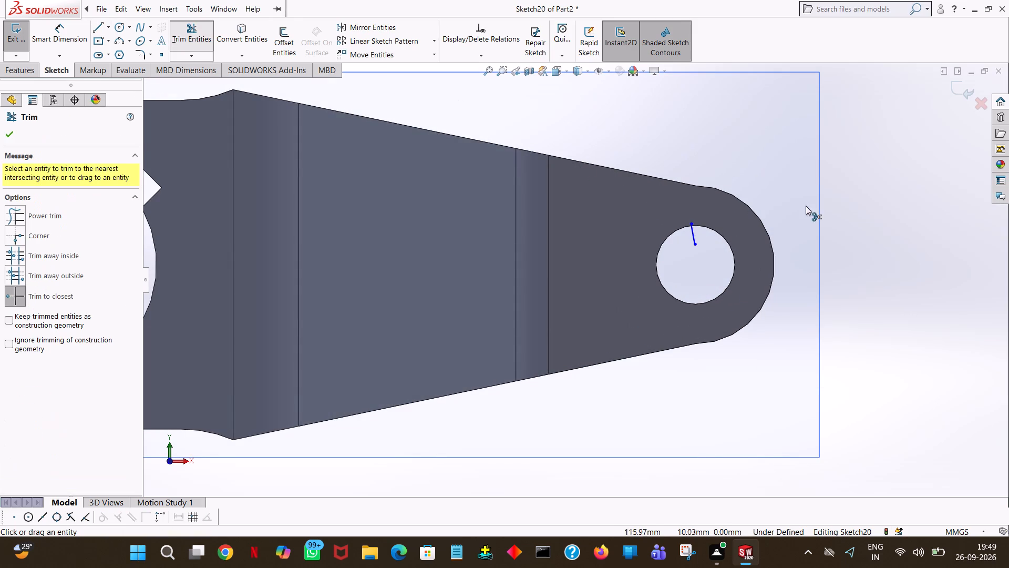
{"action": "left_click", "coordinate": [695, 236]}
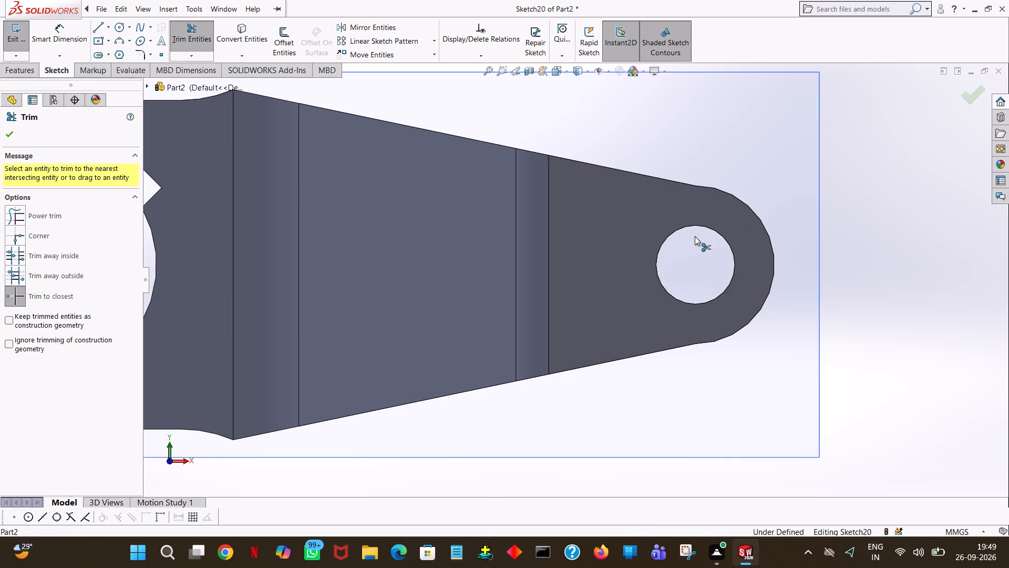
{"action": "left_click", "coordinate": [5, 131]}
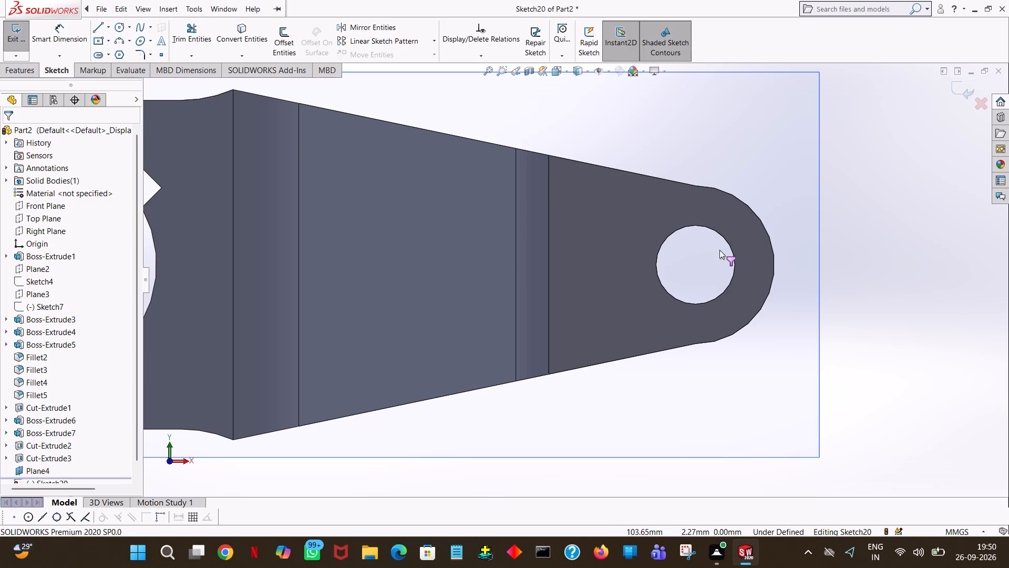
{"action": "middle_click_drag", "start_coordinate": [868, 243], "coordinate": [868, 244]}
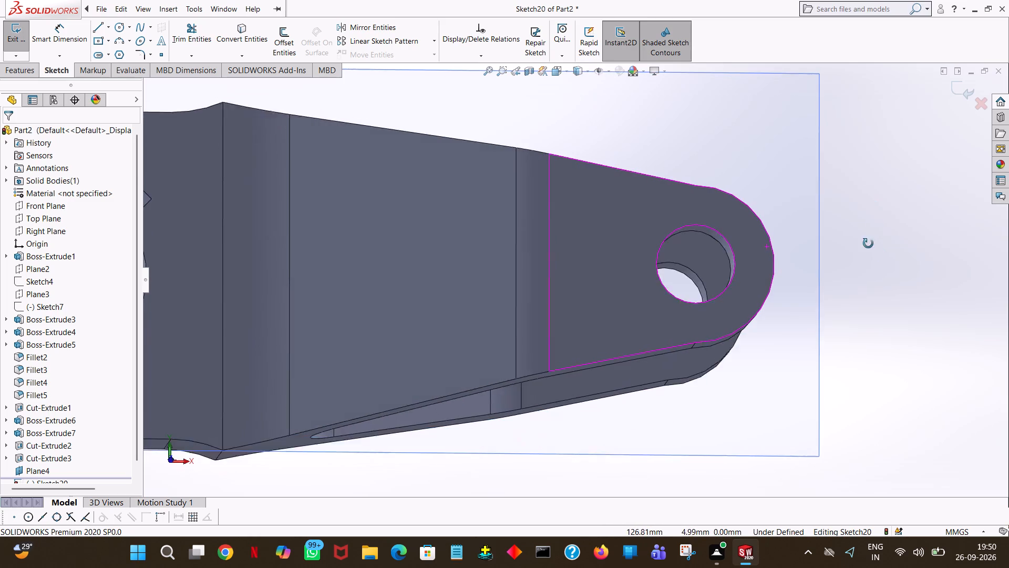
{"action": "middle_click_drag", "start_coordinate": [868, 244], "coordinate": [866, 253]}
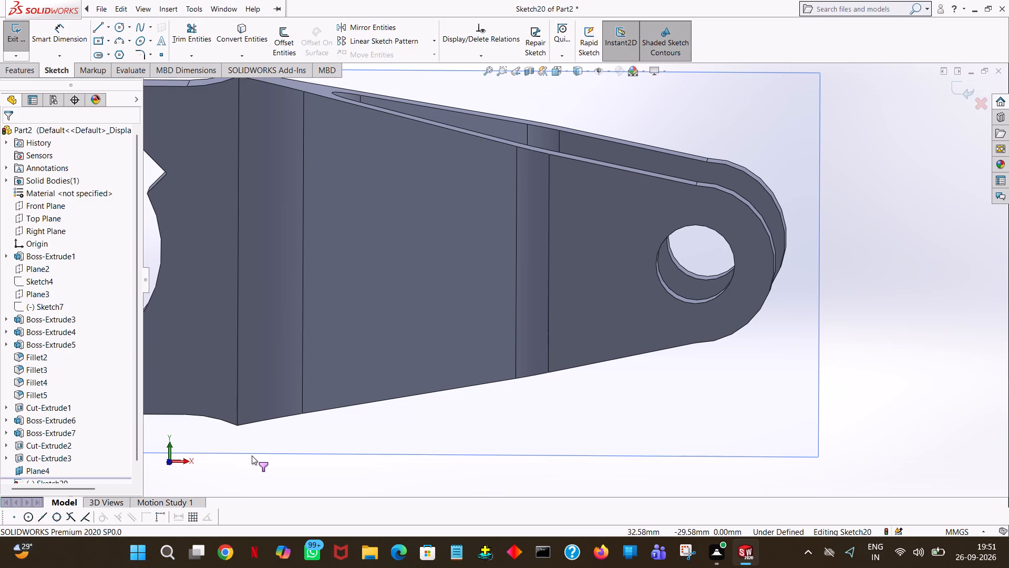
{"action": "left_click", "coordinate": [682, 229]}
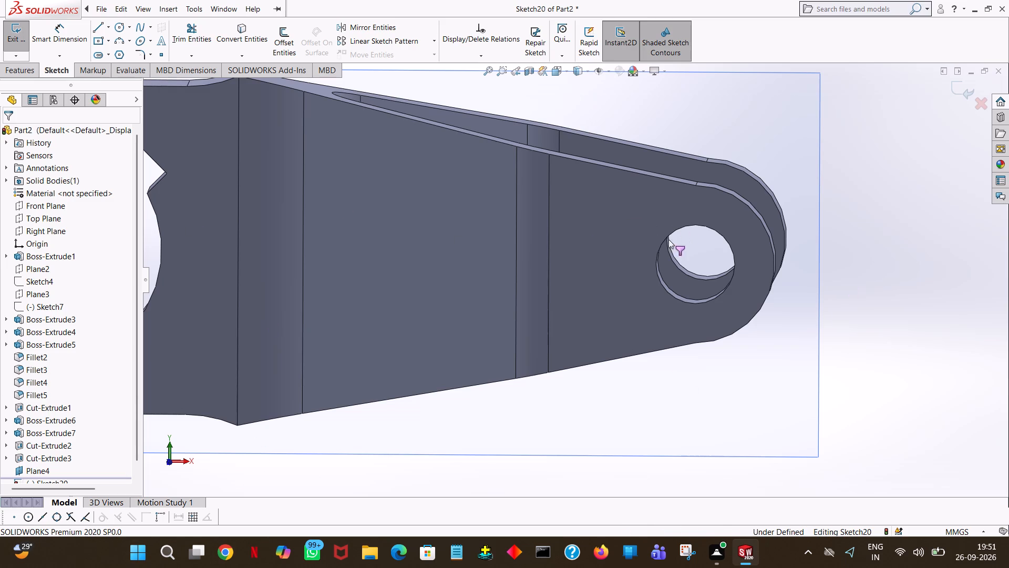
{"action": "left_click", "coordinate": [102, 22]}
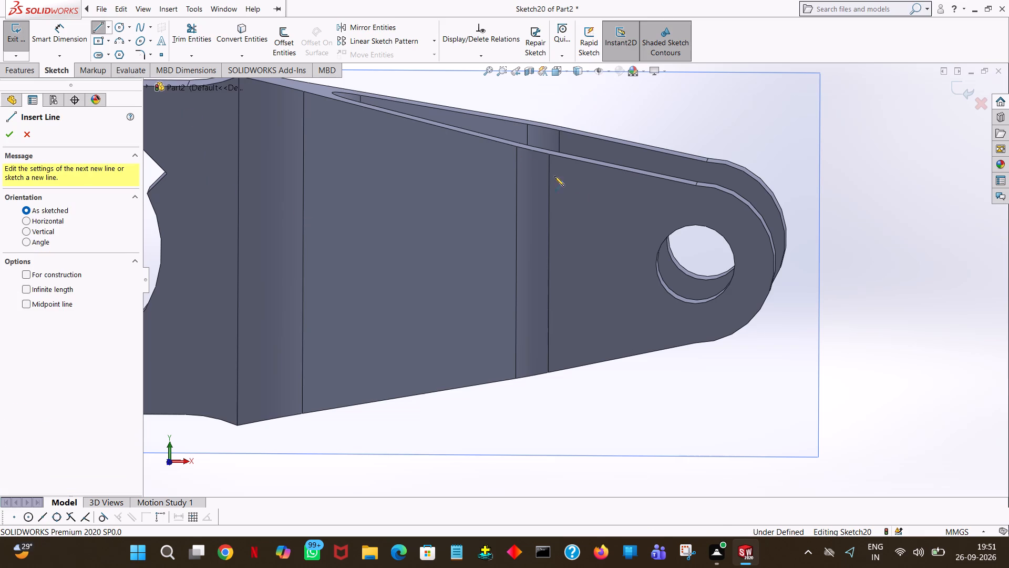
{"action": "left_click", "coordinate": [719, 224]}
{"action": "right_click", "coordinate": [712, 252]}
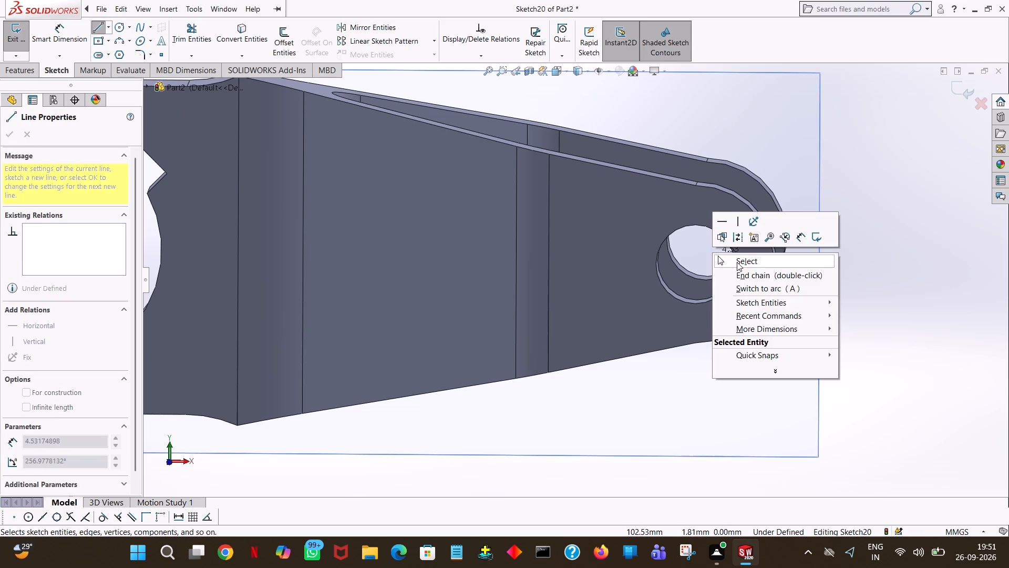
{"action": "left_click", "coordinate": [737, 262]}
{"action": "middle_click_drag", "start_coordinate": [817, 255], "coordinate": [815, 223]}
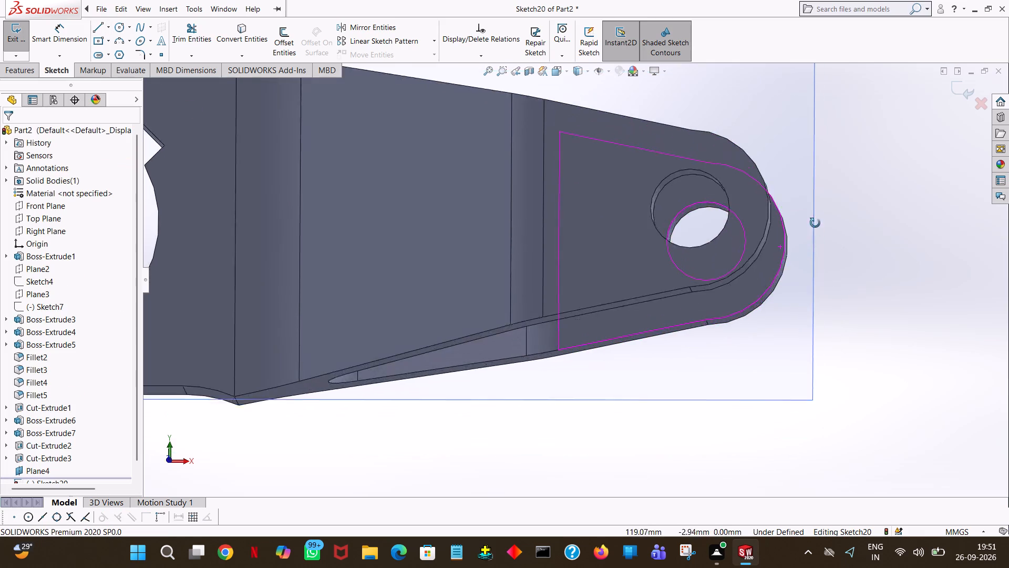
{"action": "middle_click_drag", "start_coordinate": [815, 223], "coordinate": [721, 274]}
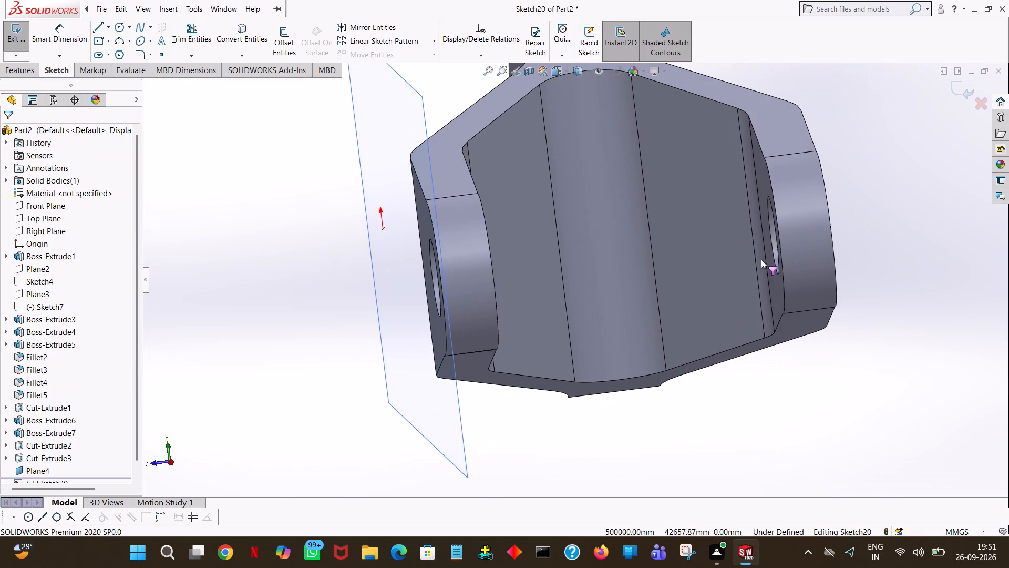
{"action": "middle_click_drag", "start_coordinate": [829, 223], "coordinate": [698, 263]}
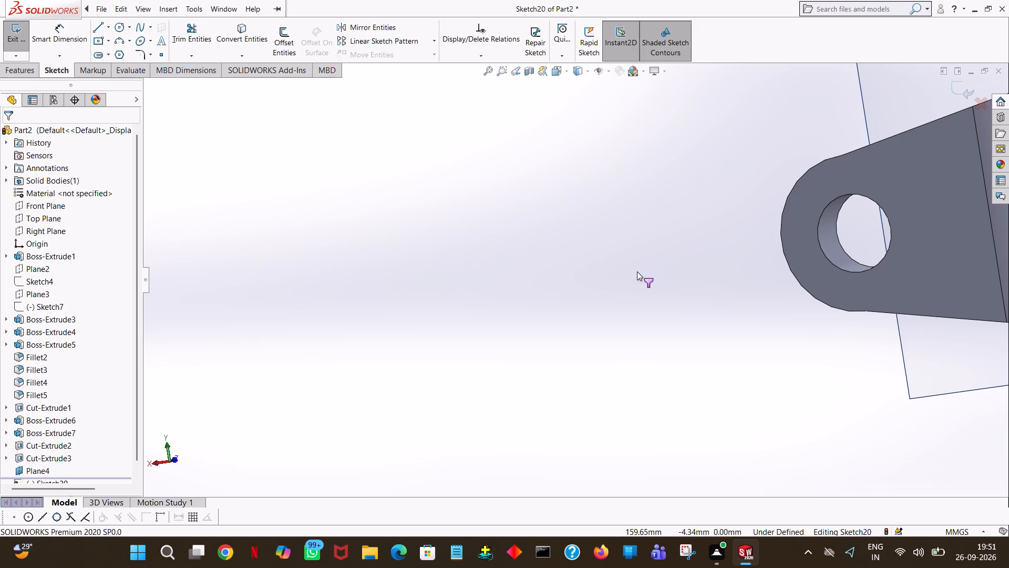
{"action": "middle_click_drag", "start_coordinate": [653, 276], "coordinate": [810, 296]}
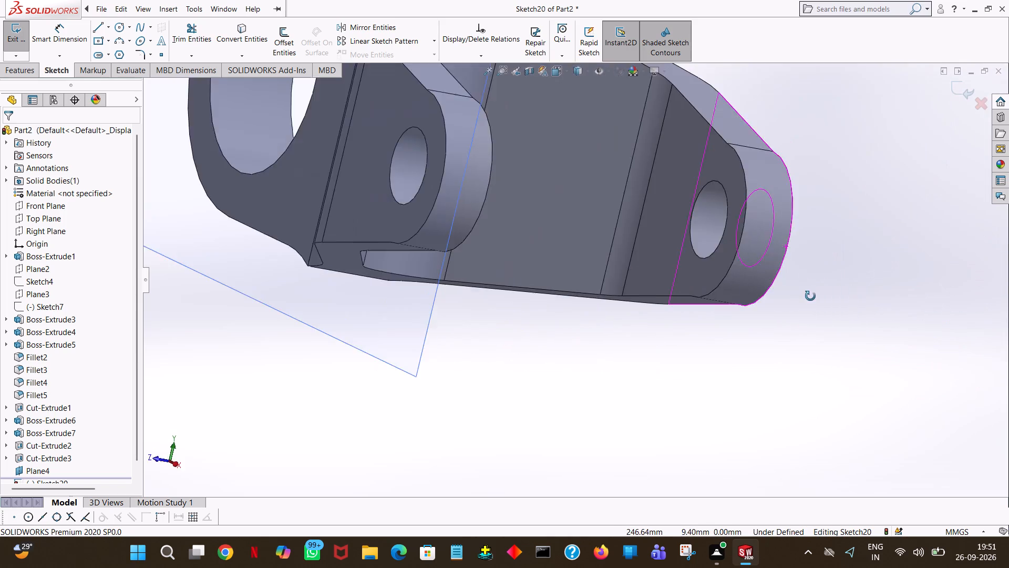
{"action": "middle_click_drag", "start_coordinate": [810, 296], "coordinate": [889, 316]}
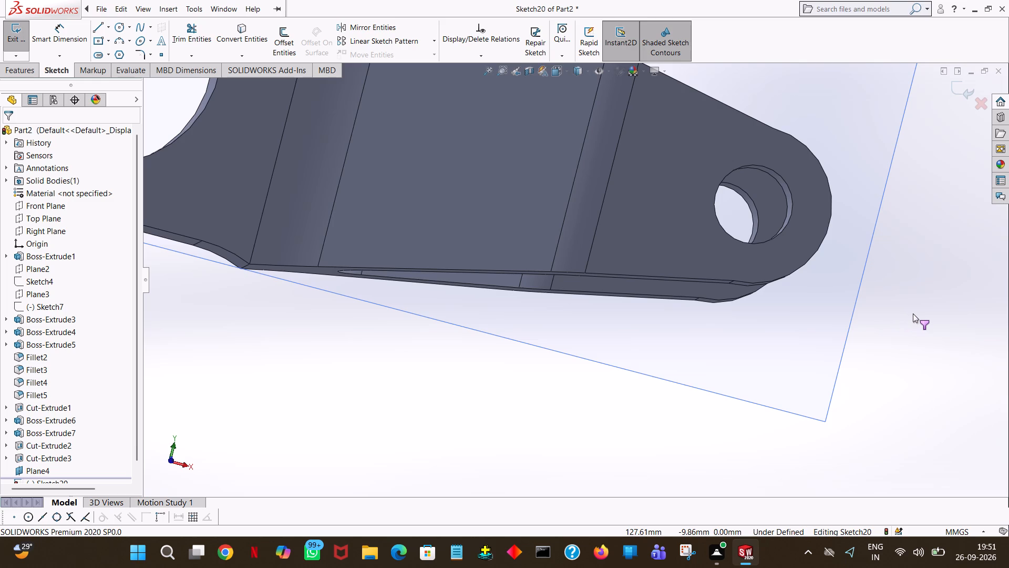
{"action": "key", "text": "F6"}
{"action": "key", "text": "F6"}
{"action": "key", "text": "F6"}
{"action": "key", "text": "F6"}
Exit the empty sketch on the offset plane and show the whole bracket in isometric view.
{"action": "double_click", "coordinate": [747, 159]}
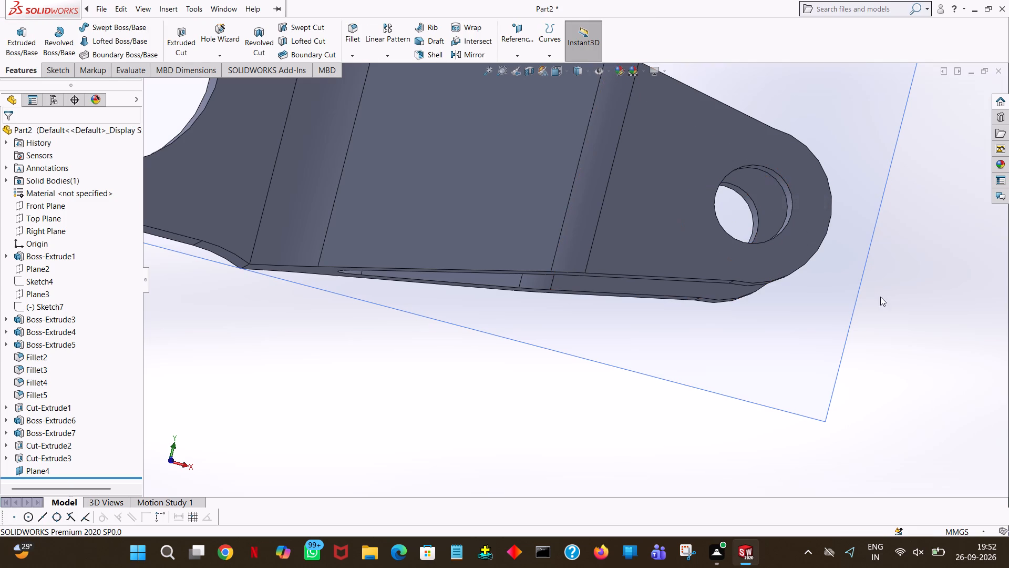
{"action": "left_click", "coordinate": [935, 330]}
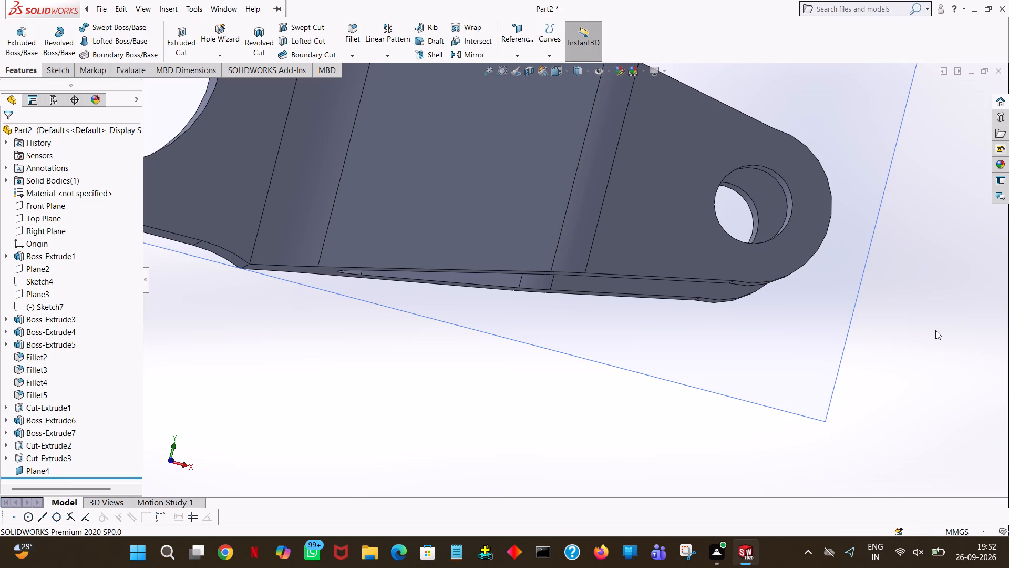
{"action": "right_click", "coordinate": [935, 330]}
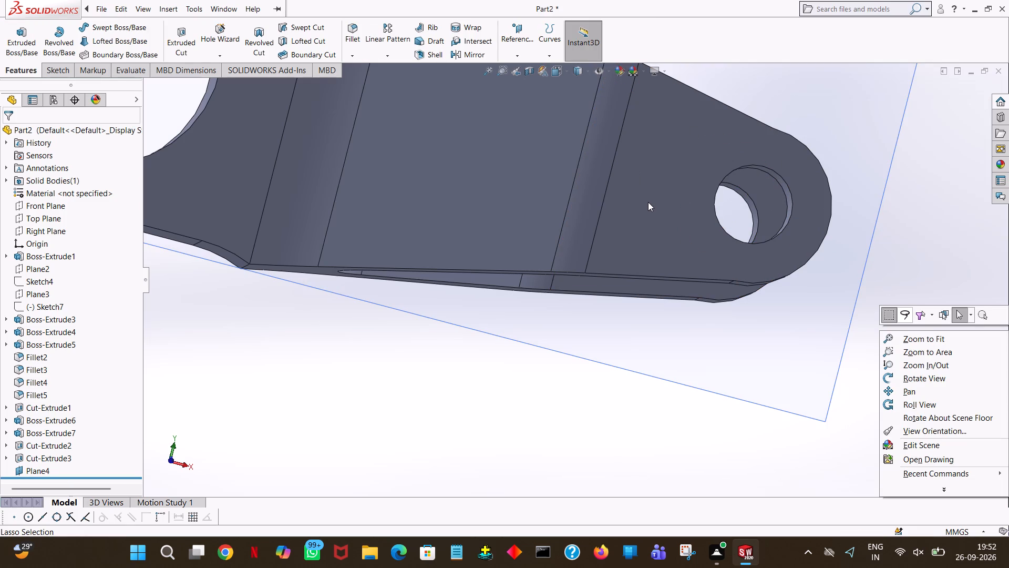
{"action": "key", "text": "ctrl+7"}
{"action": "left_click", "coordinate": [942, 246]}
{"action": "left_click", "coordinate": [942, 246]}
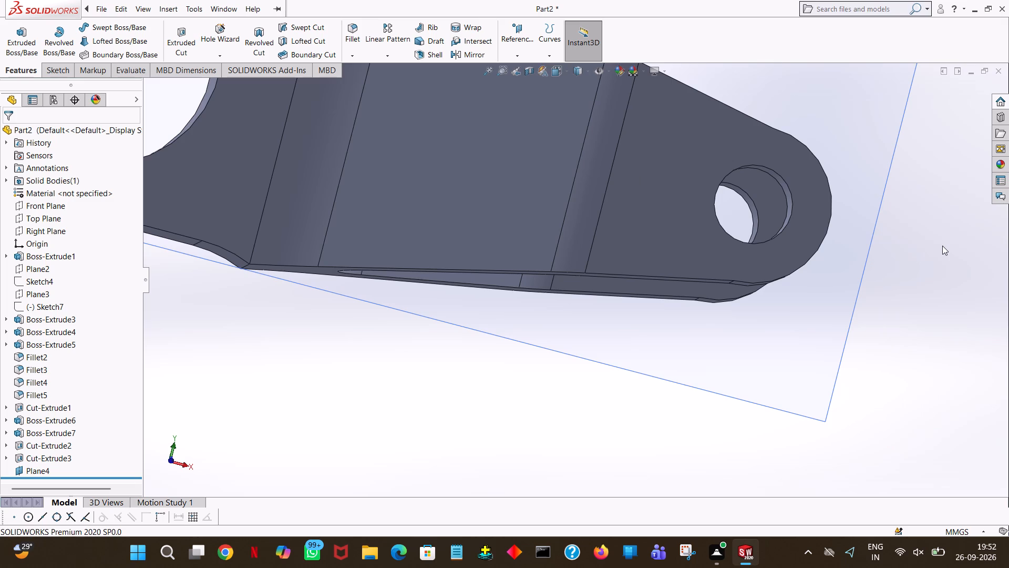
{"action": "key", "text": "ctrl+7"}
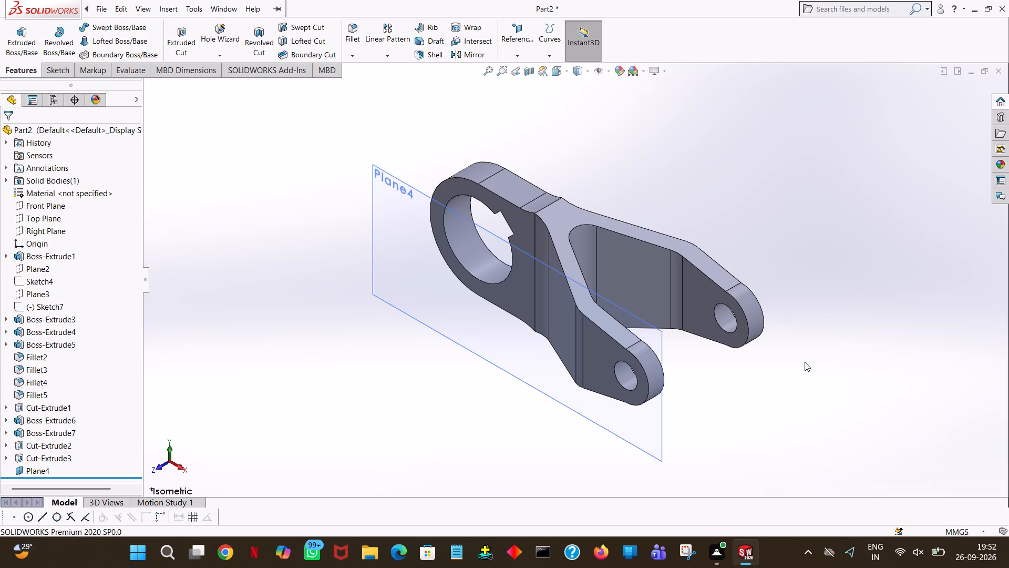
Hide Plane4, the reference plane offset 30 mm from the Front Plane.
{"action": "middle_click_drag", "start_coordinate": [956, 431], "coordinate": [972, 370]}
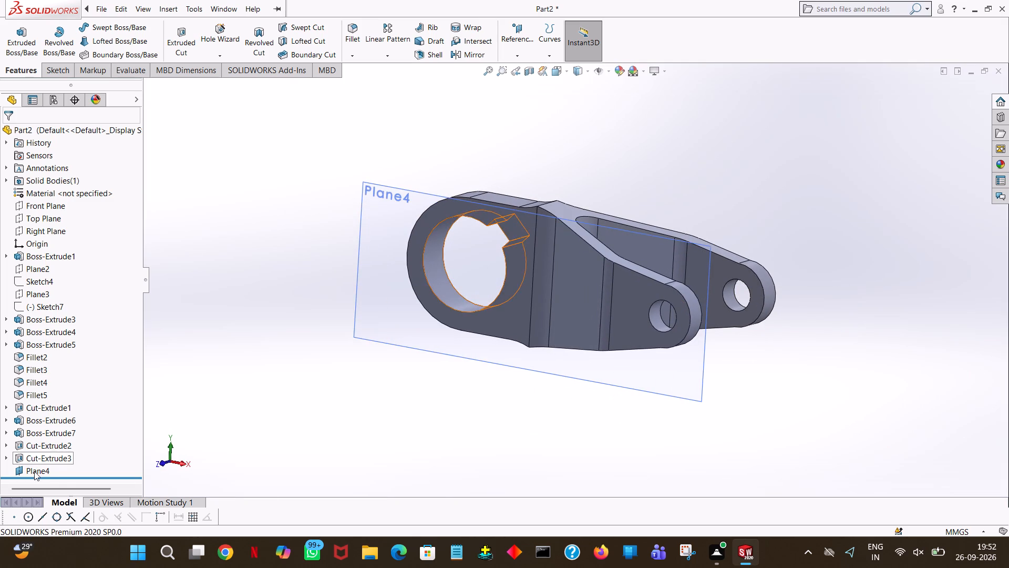
{"action": "left_click", "coordinate": [34, 471]}
{"action": "left_click", "coordinate": [56, 457]}
{"action": "scroll", "coordinate": [453, 385], "scroll_direction": "left", "scroll_amount": 3}
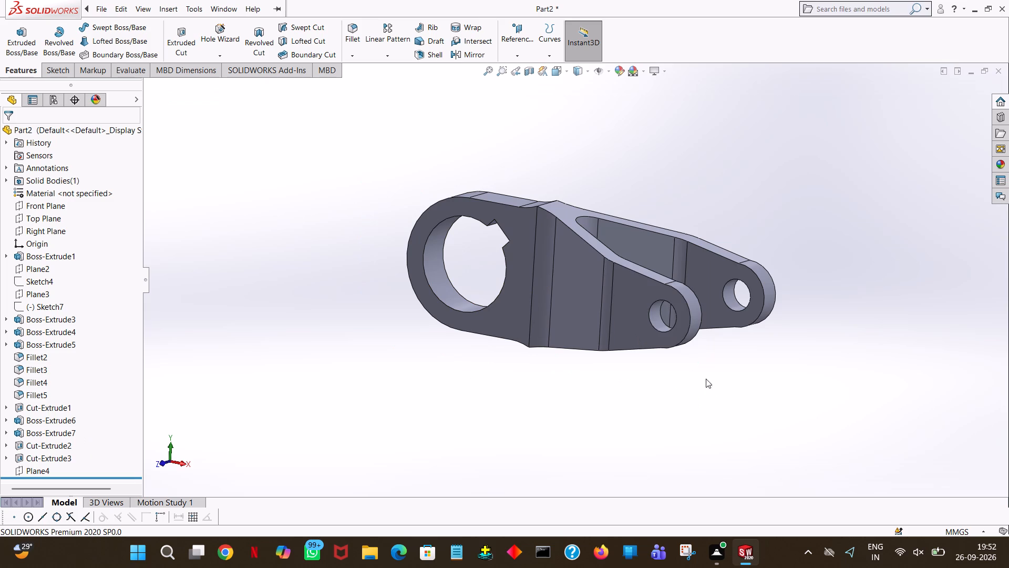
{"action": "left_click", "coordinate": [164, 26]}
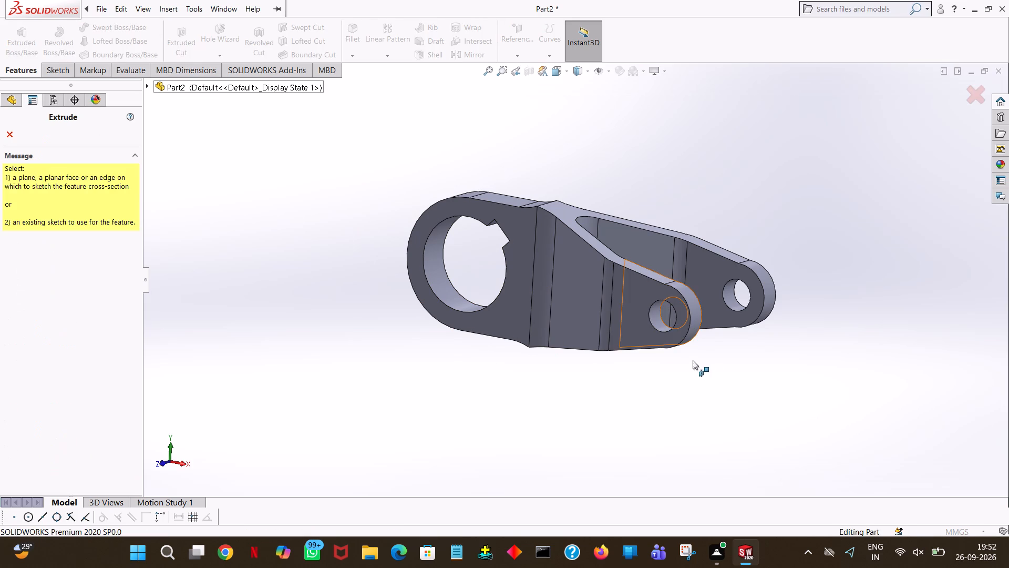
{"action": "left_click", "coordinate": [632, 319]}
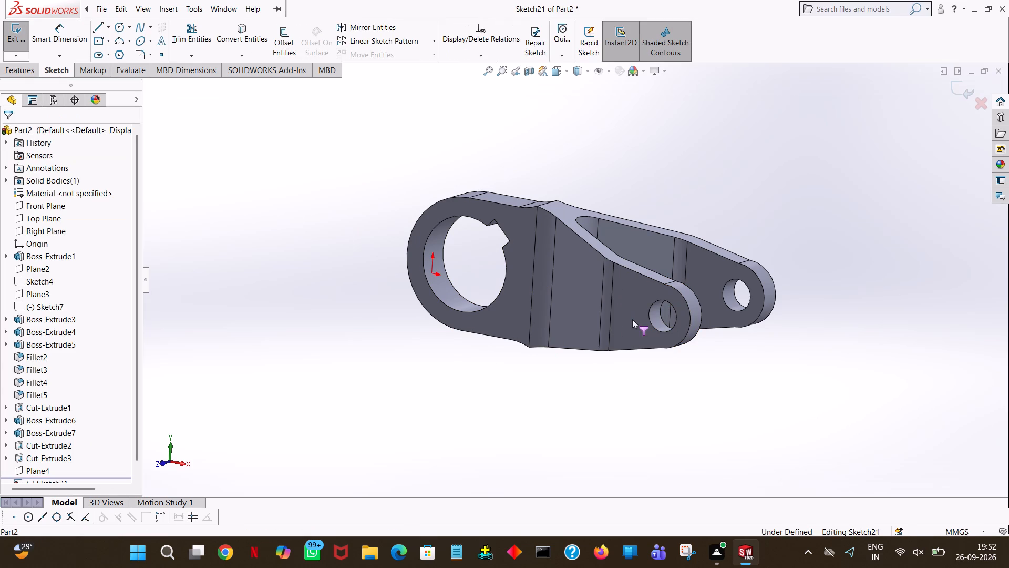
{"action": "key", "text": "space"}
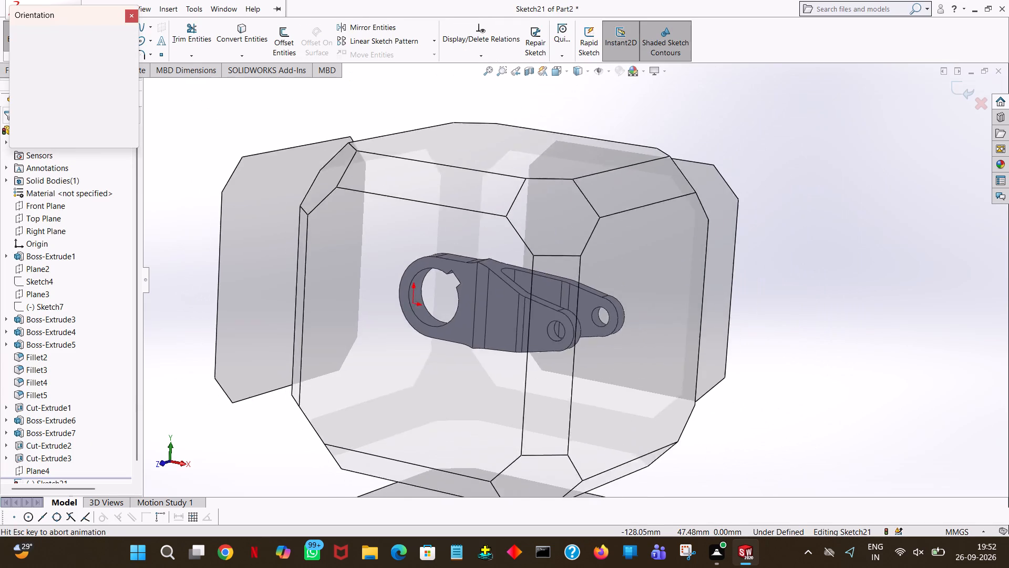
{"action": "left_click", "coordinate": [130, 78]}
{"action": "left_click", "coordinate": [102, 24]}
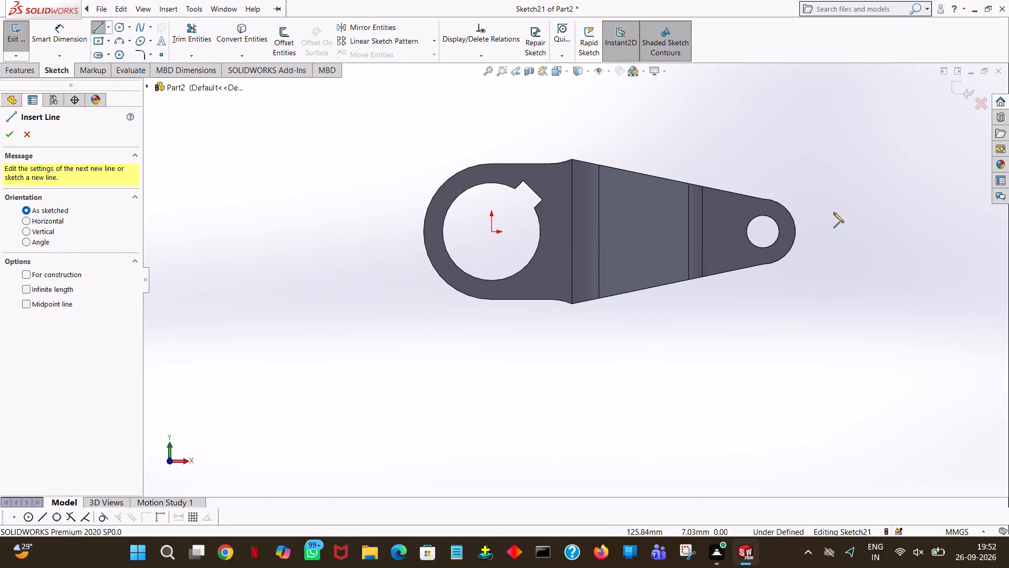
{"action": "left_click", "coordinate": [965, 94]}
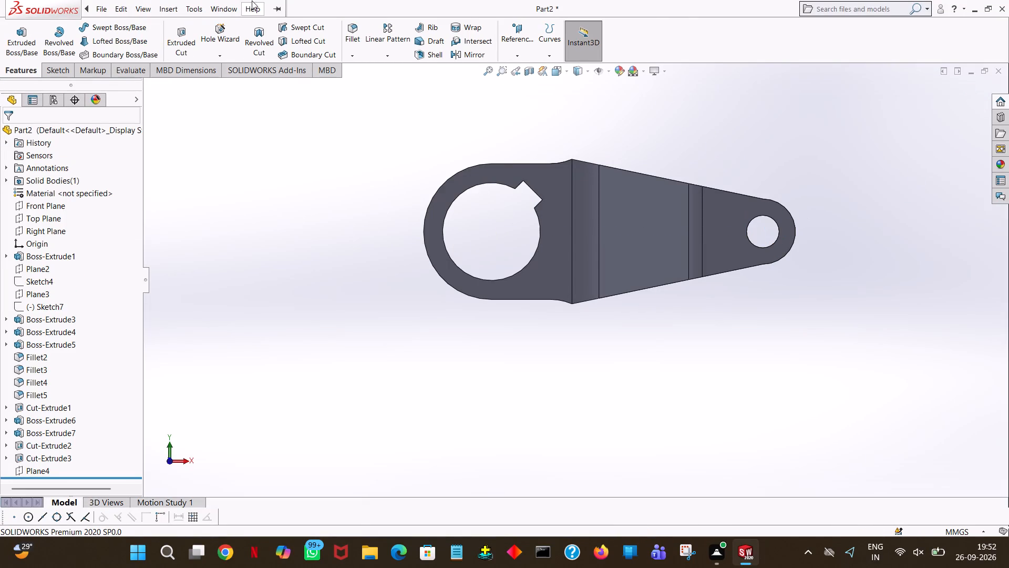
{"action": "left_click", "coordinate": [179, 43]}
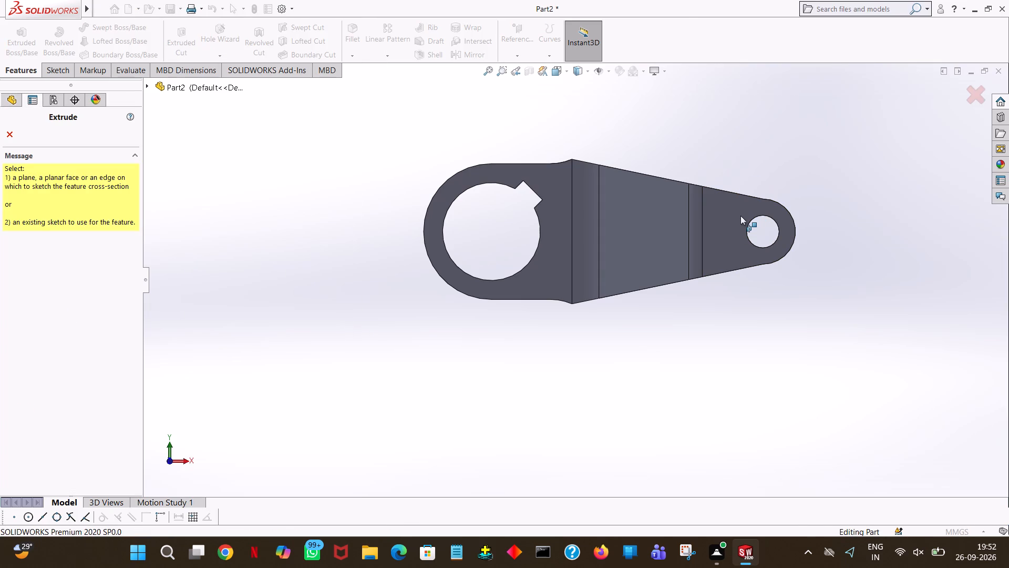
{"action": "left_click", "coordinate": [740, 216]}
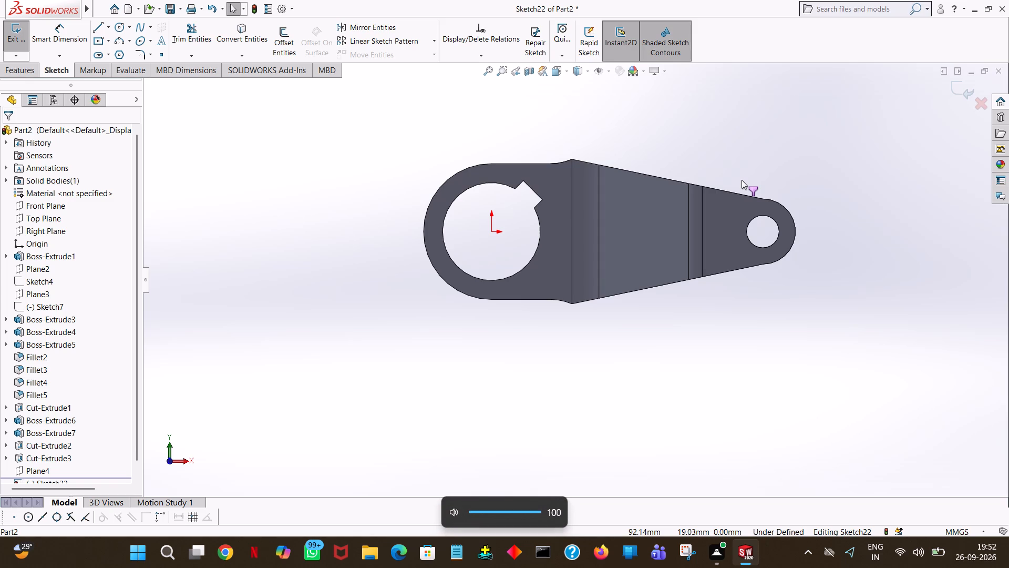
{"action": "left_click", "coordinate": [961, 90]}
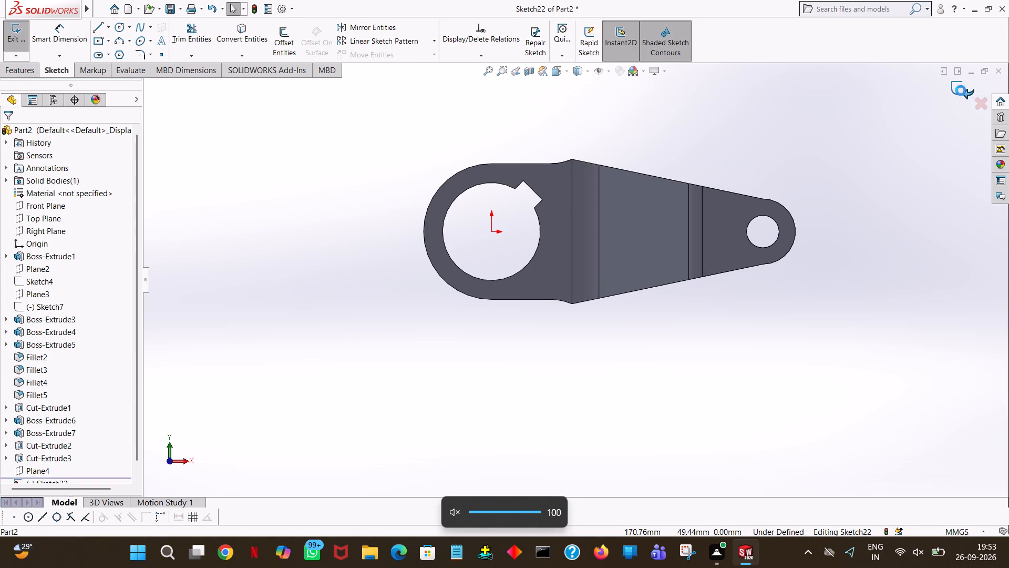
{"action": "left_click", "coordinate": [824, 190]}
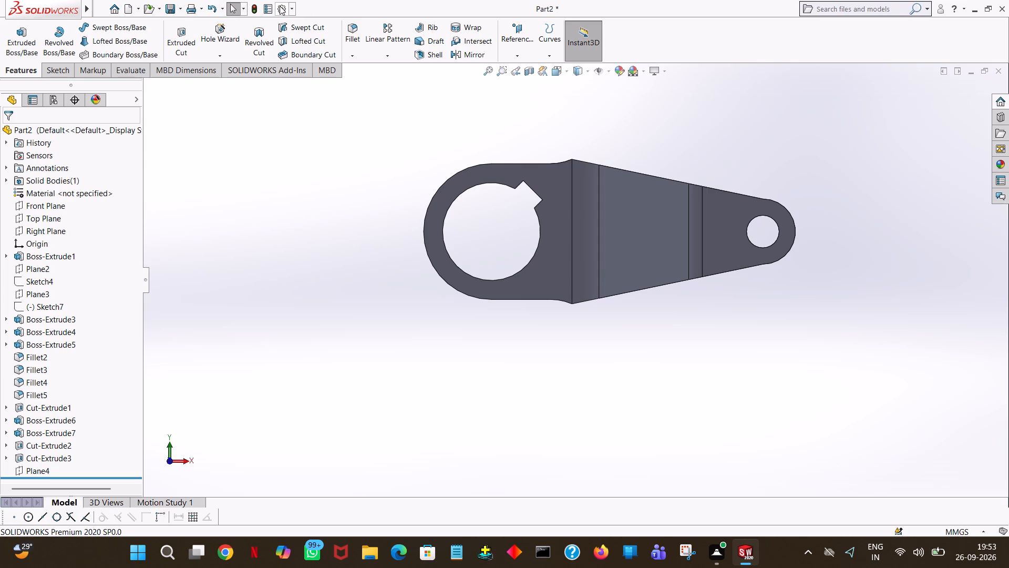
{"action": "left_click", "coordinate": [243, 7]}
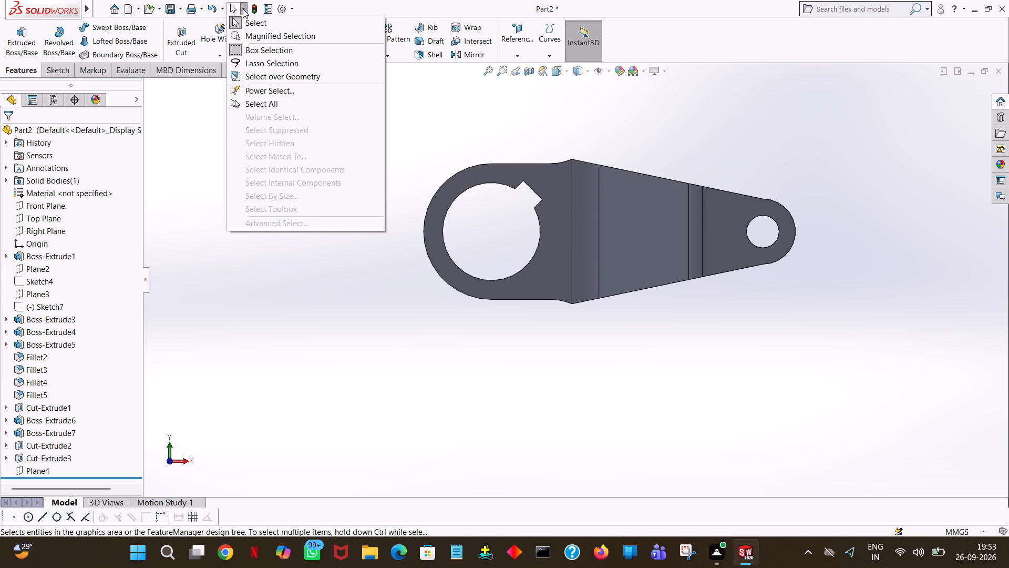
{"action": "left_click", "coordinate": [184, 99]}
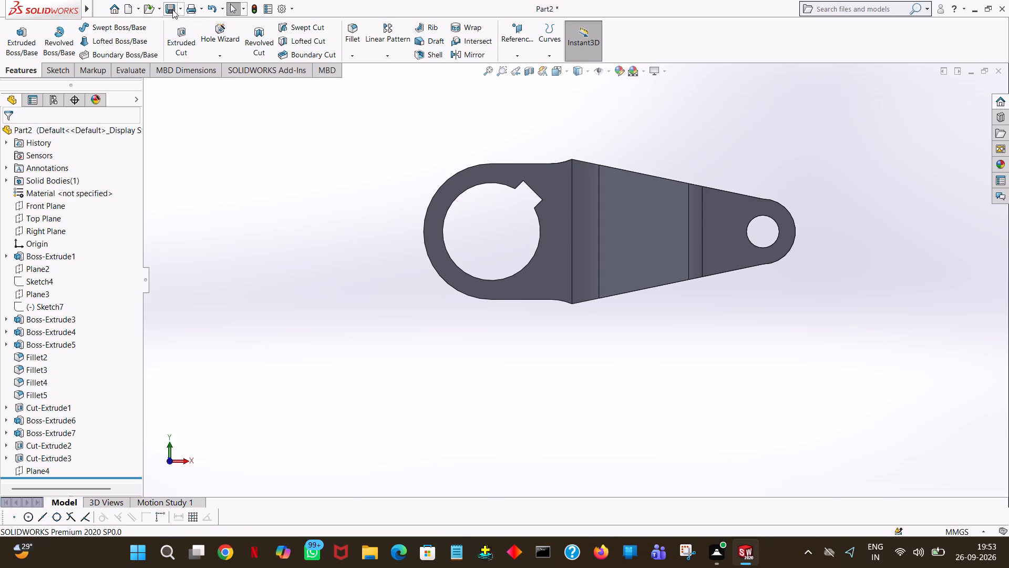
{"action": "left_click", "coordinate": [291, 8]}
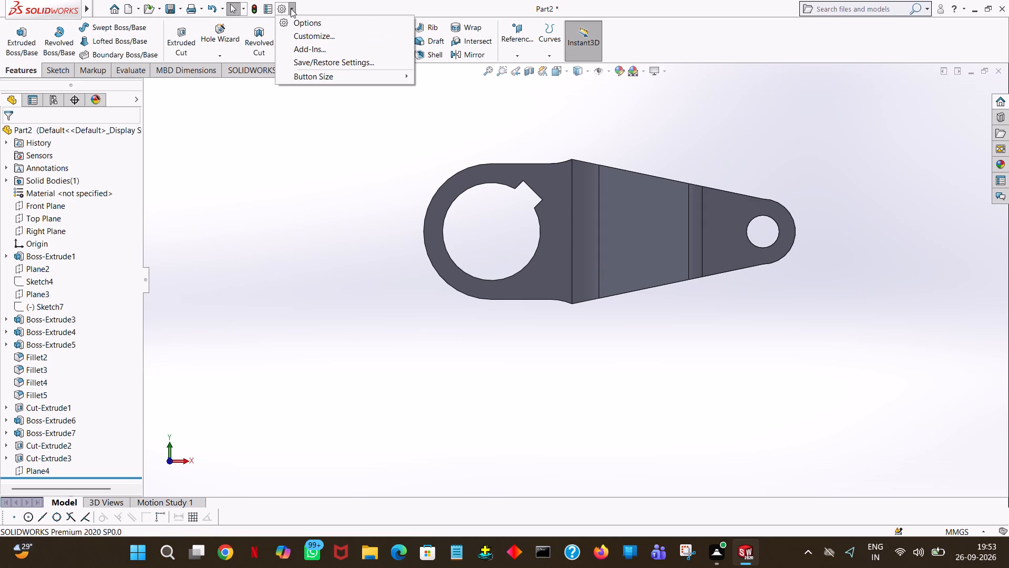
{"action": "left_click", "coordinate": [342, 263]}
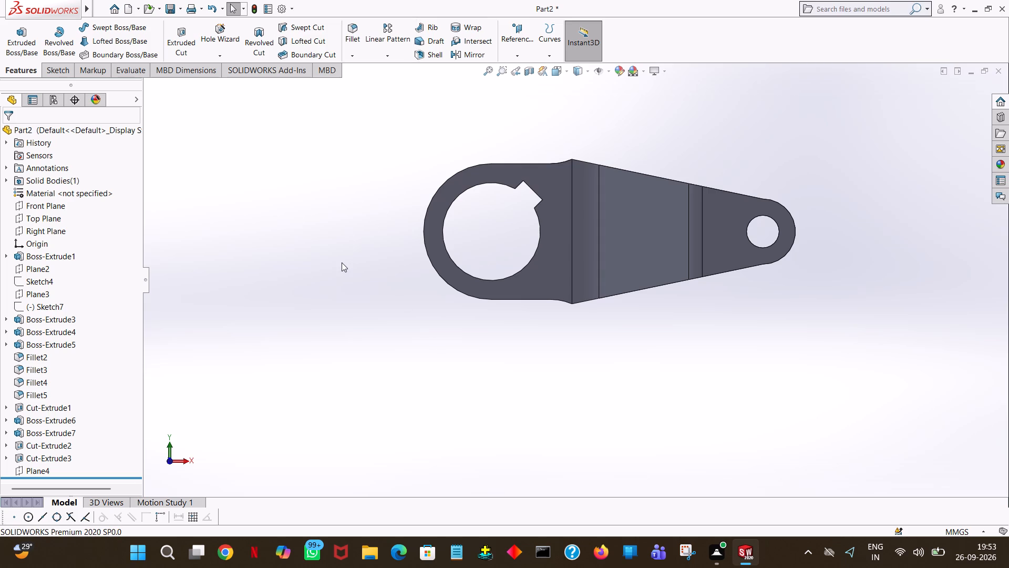
Display the selection filter toolbar.
{"action": "key", "text": "F5"}
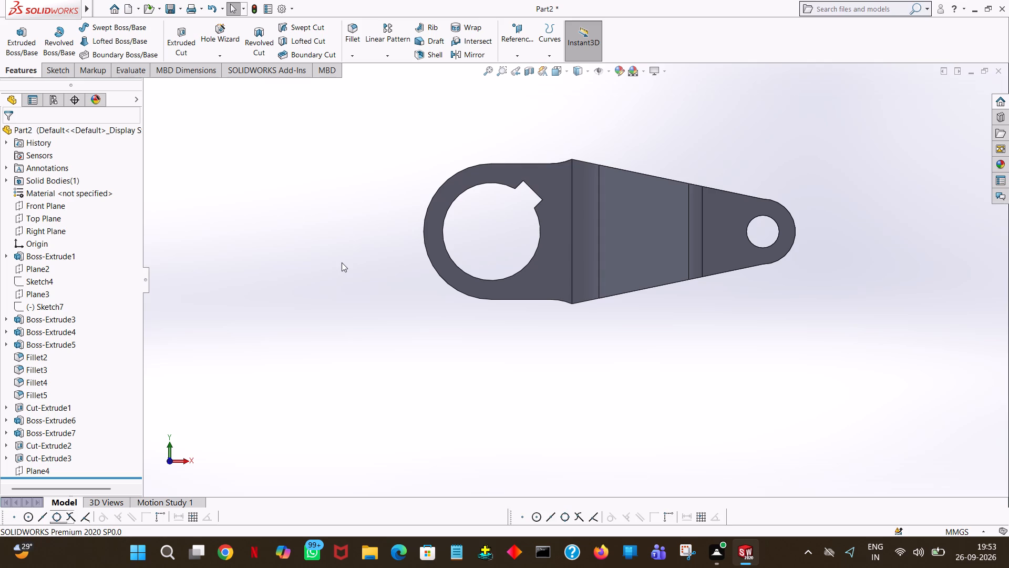
{"action": "key", "text": "F5"}
{"action": "key", "text": "F5"}
{"action": "key", "text": "F5"}
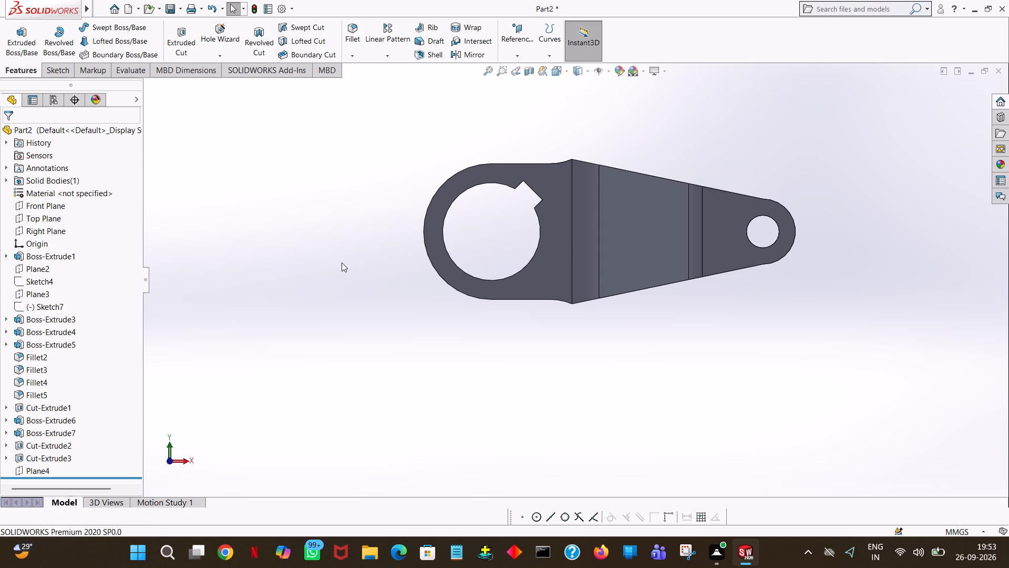
{"action": "key", "text": "F5"}
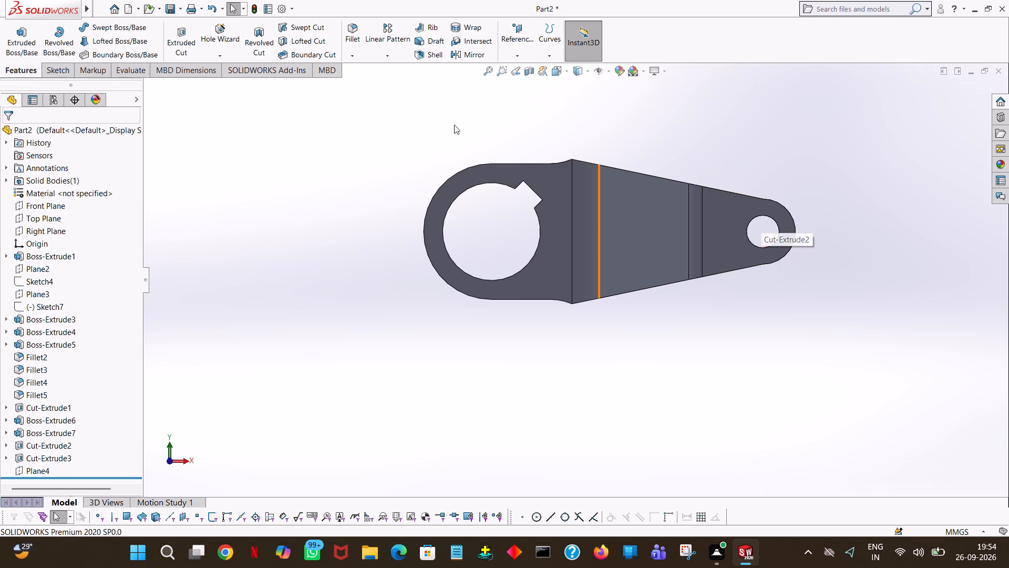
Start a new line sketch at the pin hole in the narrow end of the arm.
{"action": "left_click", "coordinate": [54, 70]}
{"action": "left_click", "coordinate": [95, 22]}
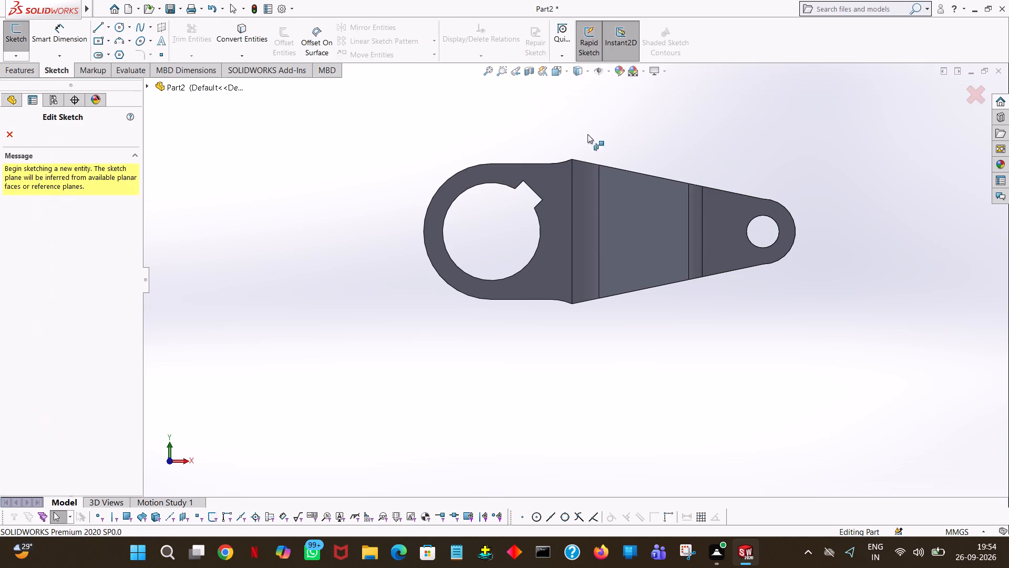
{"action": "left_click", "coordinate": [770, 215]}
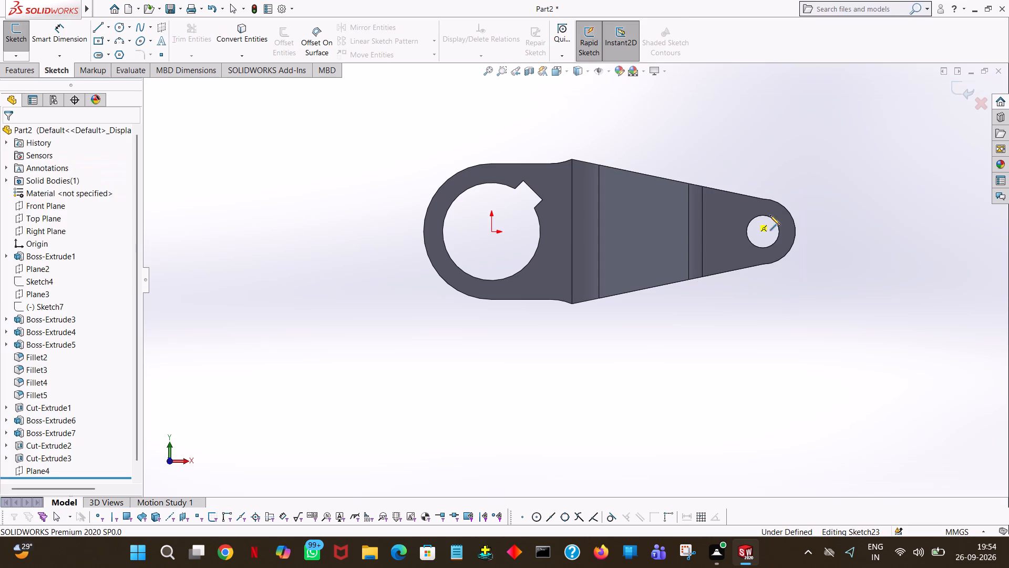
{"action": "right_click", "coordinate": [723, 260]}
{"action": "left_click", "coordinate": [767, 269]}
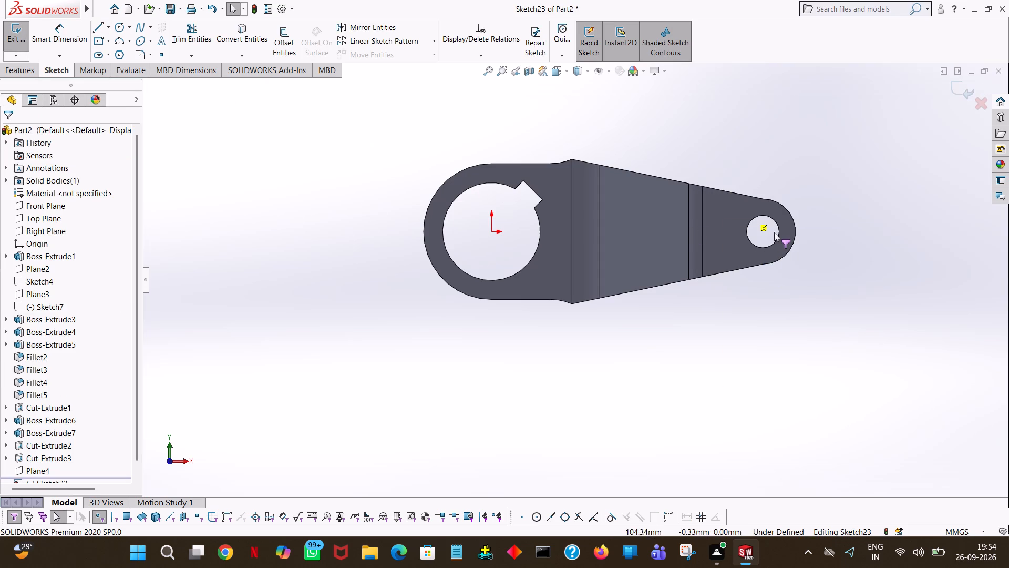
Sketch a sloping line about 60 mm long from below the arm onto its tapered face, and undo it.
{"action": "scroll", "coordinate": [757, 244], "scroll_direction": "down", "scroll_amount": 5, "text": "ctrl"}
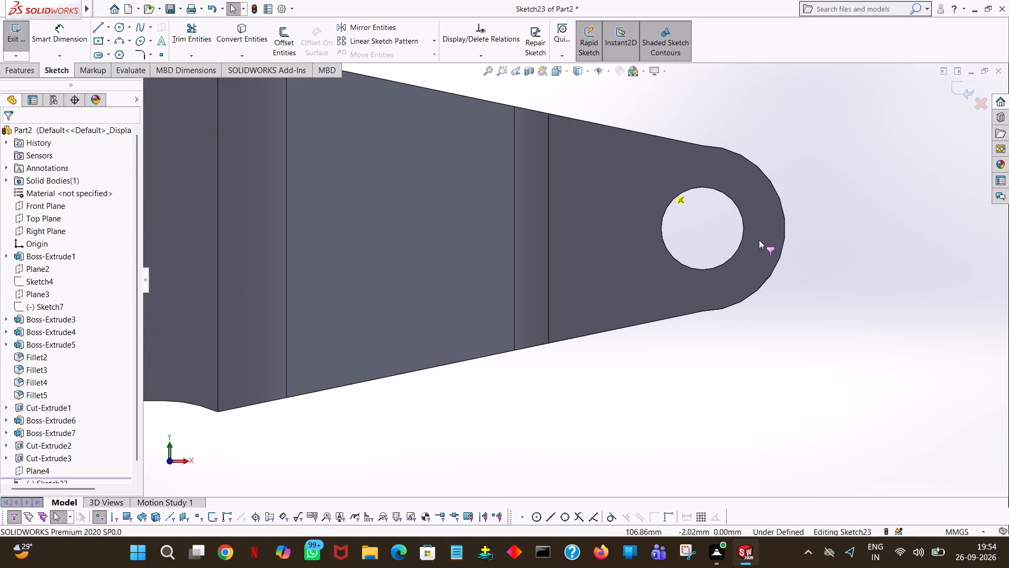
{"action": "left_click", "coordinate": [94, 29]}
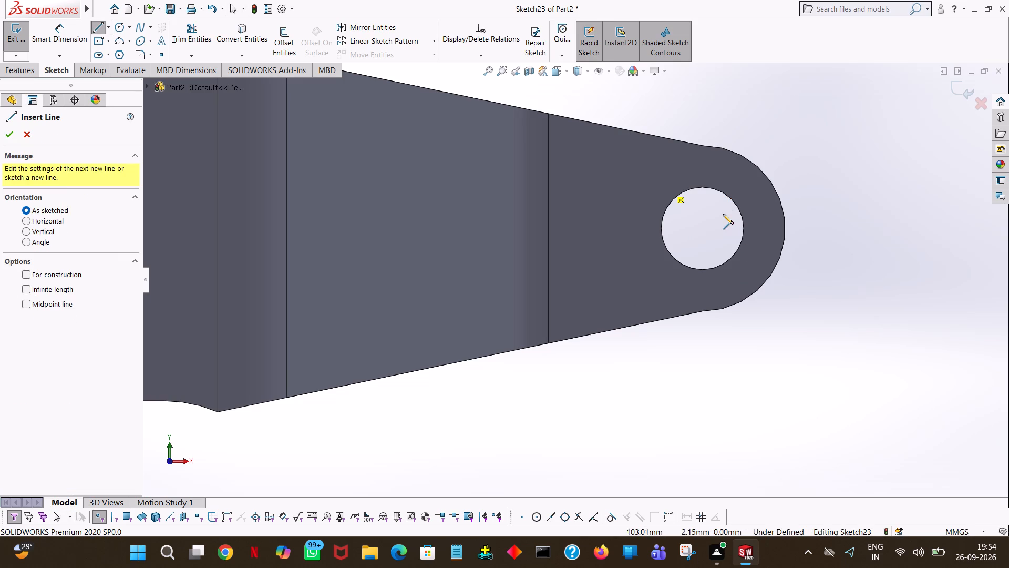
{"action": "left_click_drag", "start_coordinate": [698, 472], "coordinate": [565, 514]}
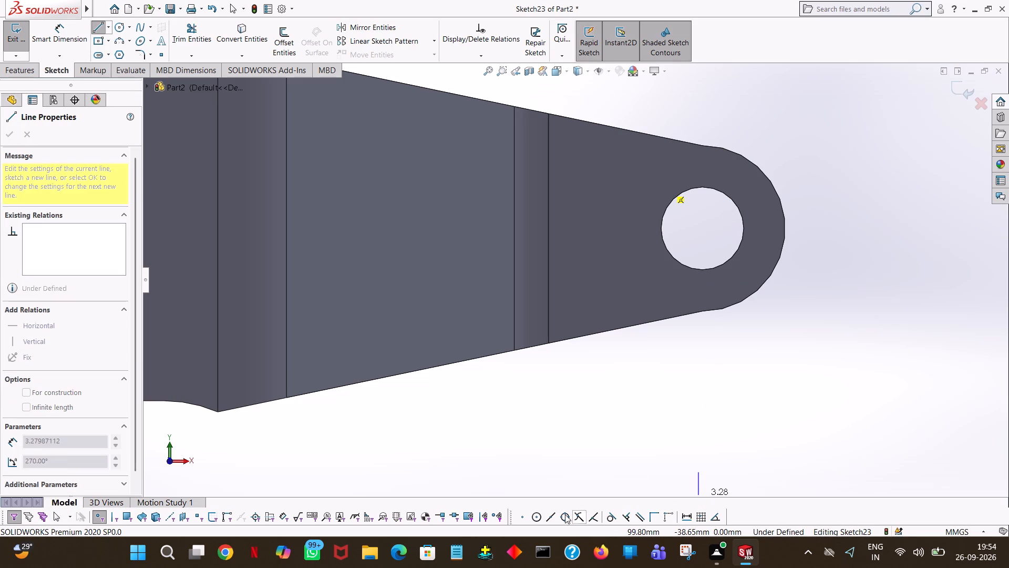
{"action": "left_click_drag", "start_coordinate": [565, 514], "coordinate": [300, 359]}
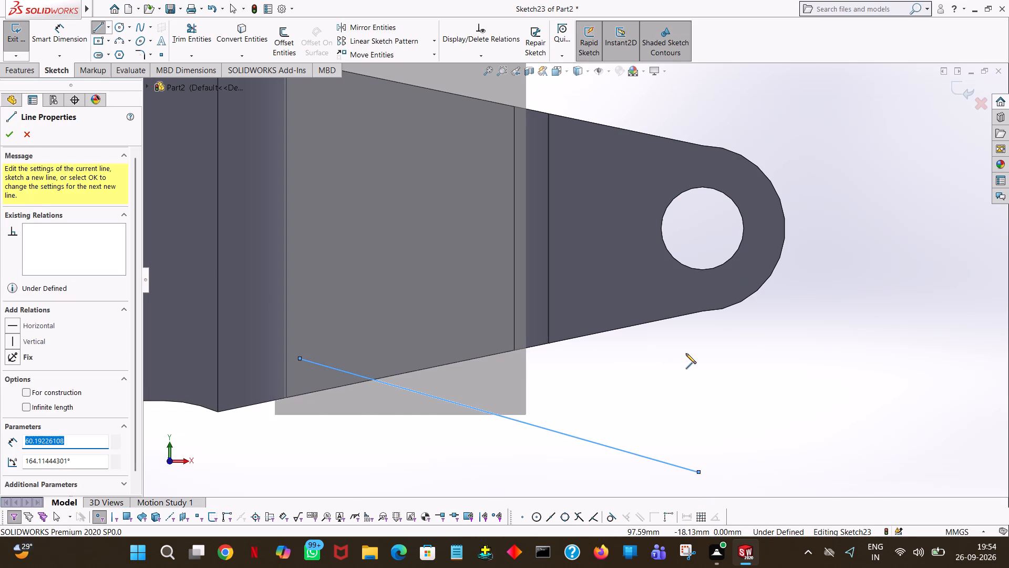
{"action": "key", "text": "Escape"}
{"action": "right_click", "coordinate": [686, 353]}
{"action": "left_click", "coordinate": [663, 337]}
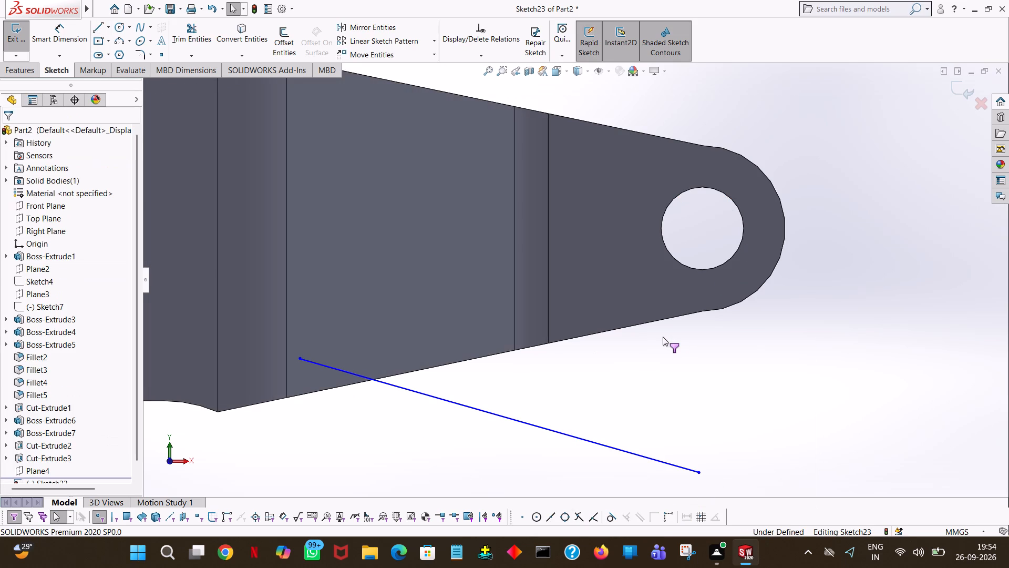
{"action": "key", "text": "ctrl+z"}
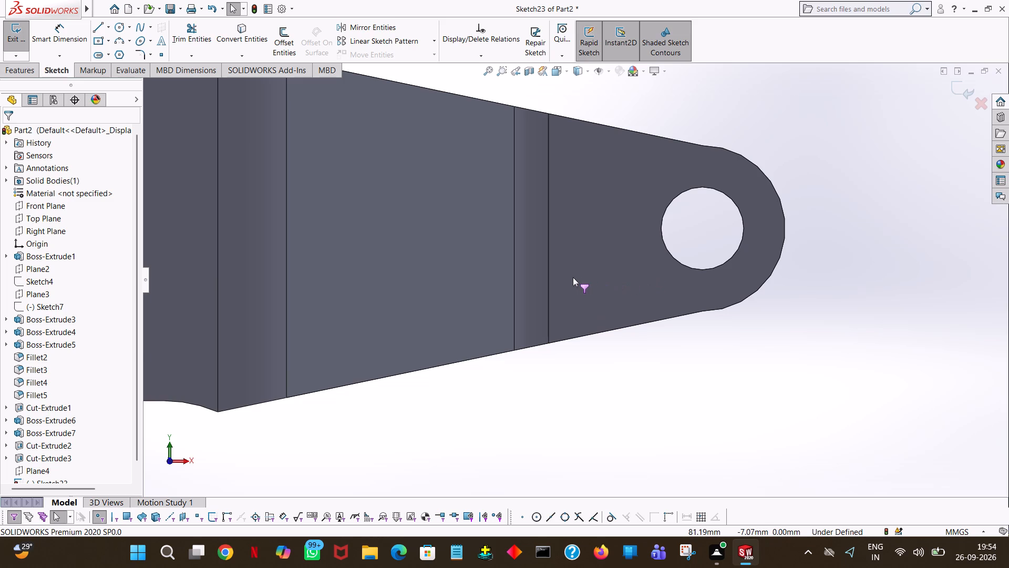
Clear all selection filters.
{"action": "key", "text": "F5"}
{"action": "key", "text": "F5"}
{"action": "key", "text": "F5"}
{"action": "key", "text": "F5"}
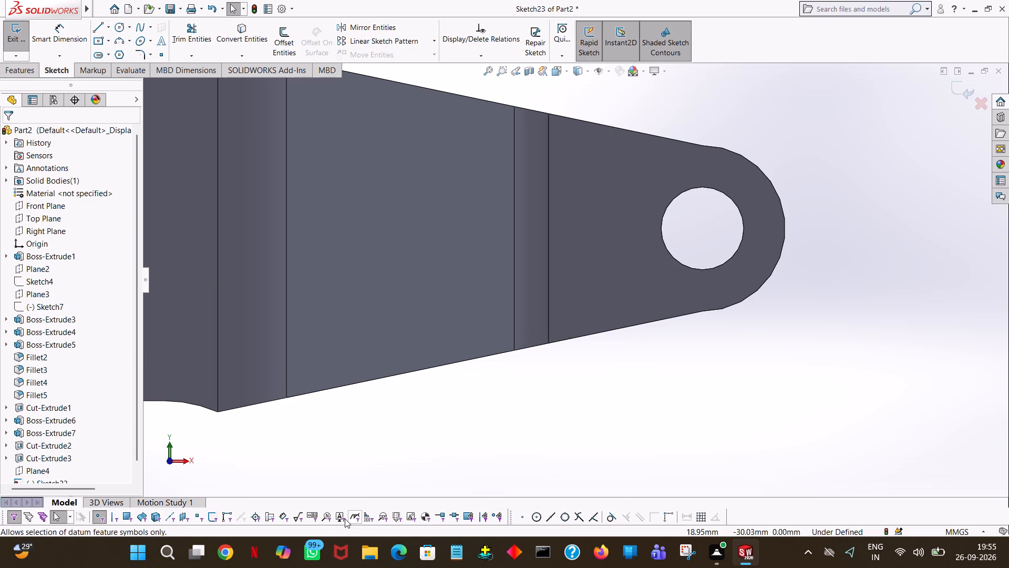
{"action": "left_click", "coordinate": [69, 519]}
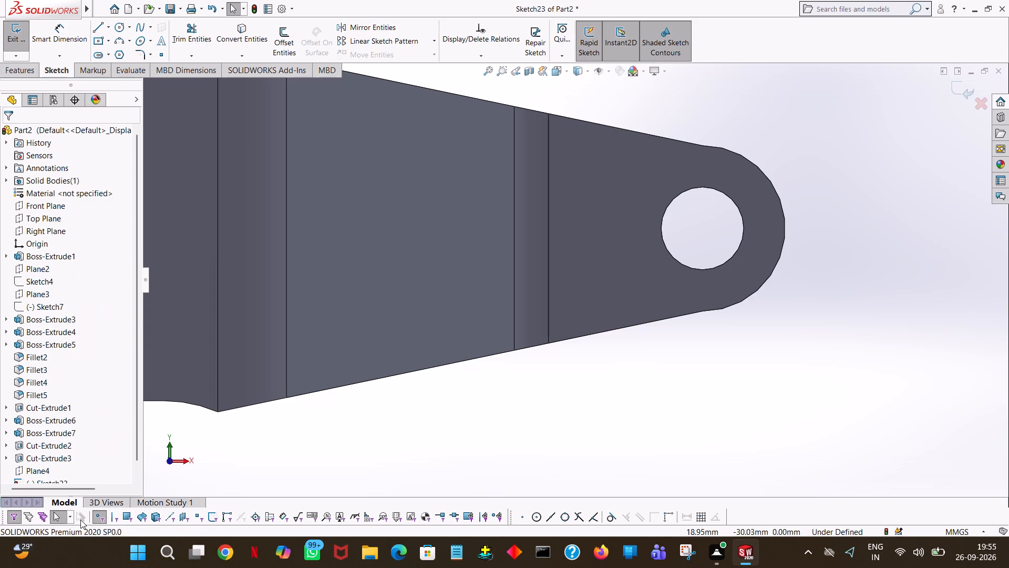
{"action": "left_click", "coordinate": [32, 517]}
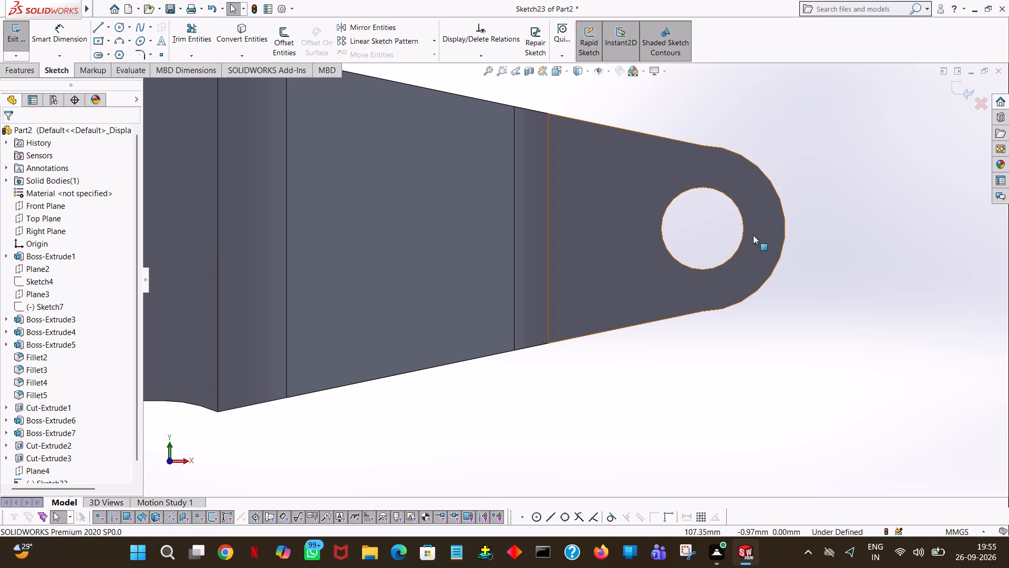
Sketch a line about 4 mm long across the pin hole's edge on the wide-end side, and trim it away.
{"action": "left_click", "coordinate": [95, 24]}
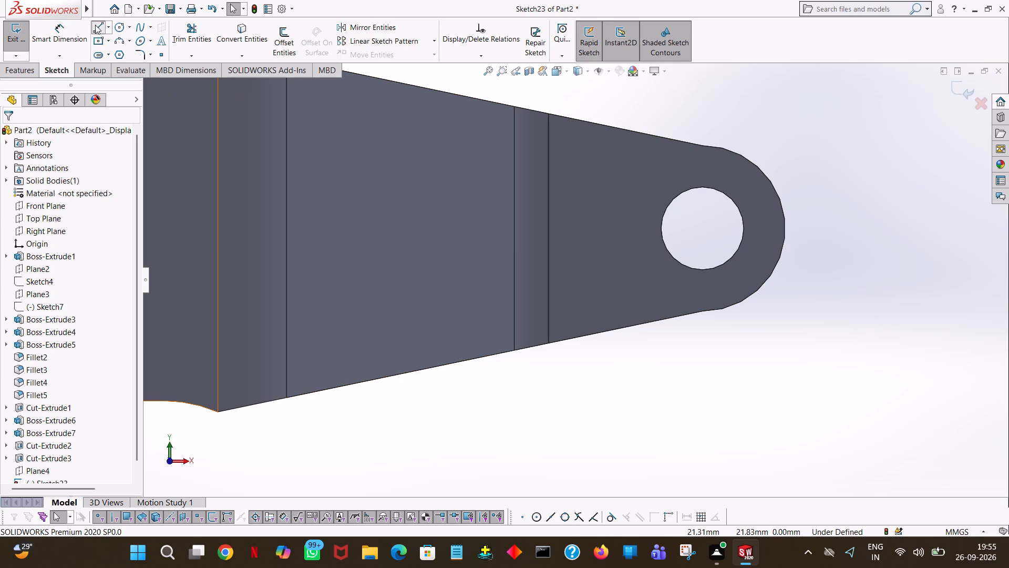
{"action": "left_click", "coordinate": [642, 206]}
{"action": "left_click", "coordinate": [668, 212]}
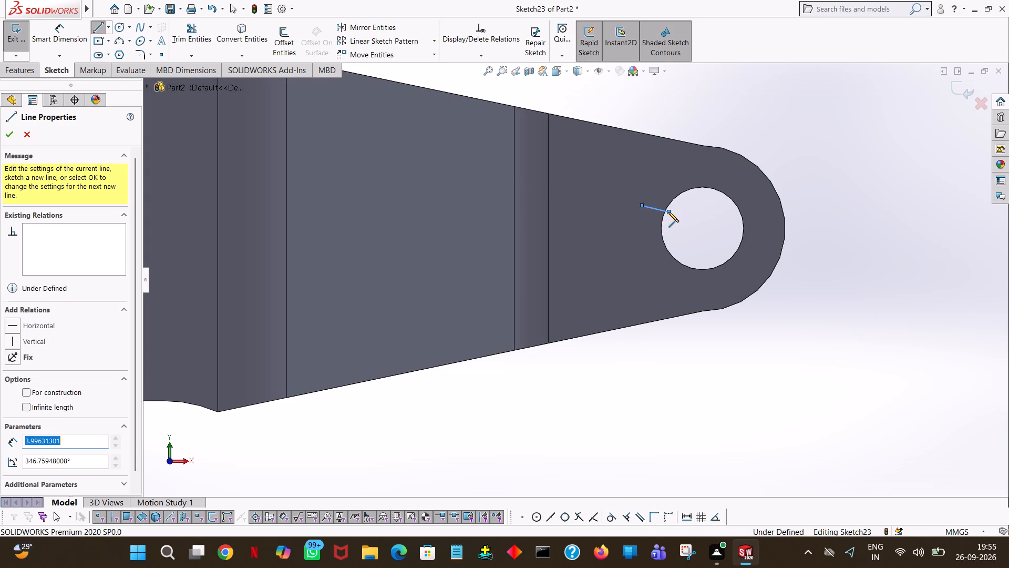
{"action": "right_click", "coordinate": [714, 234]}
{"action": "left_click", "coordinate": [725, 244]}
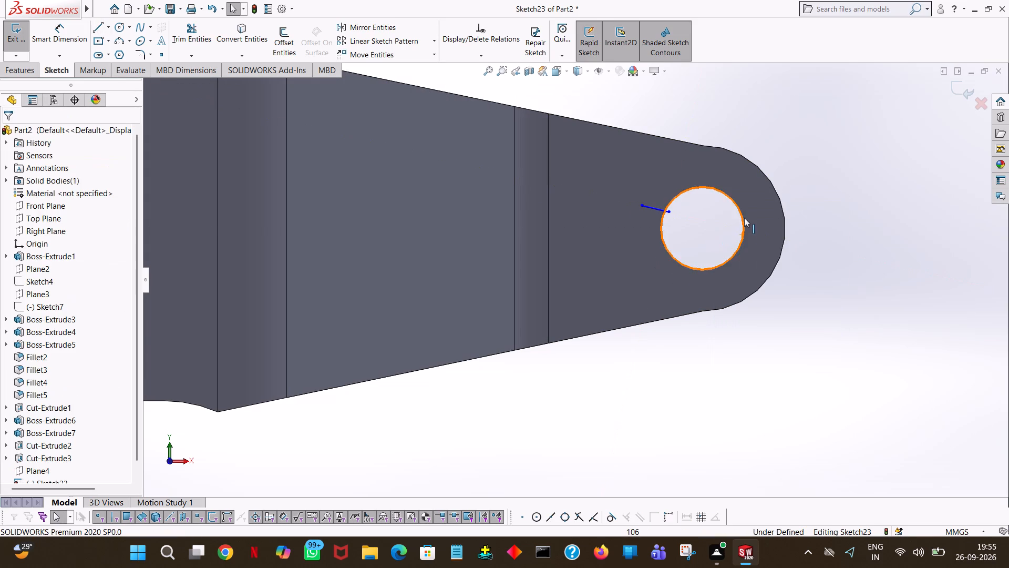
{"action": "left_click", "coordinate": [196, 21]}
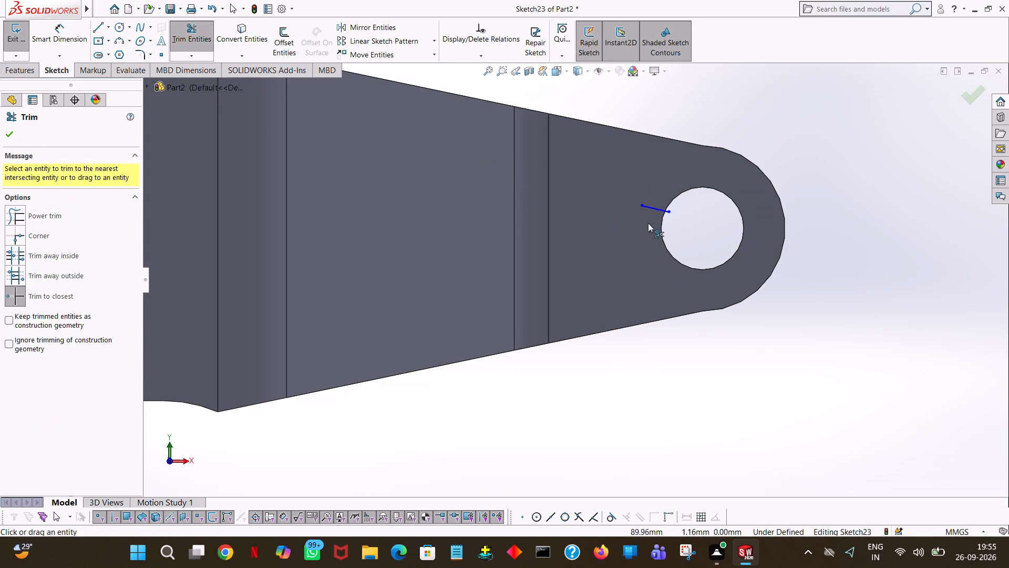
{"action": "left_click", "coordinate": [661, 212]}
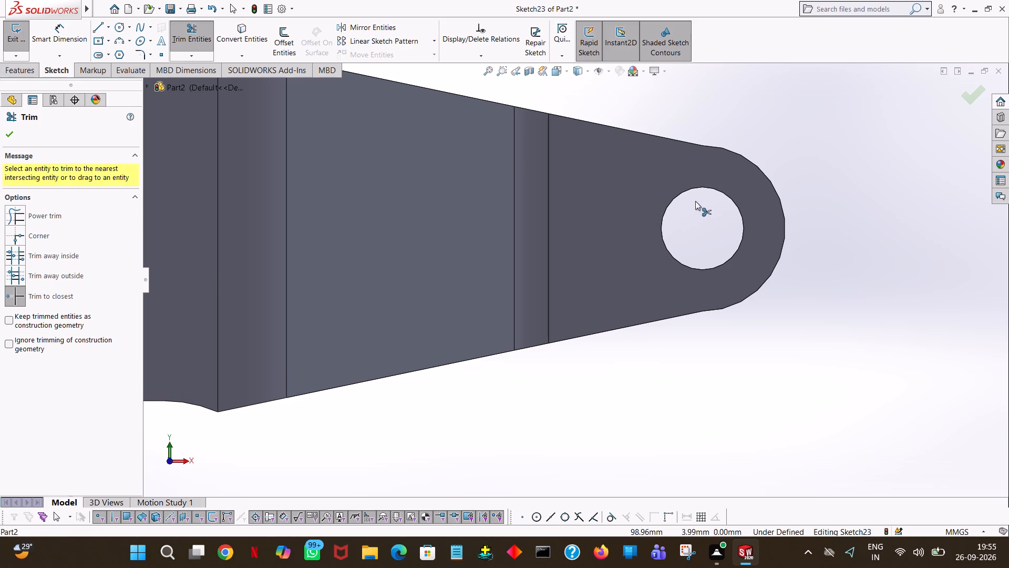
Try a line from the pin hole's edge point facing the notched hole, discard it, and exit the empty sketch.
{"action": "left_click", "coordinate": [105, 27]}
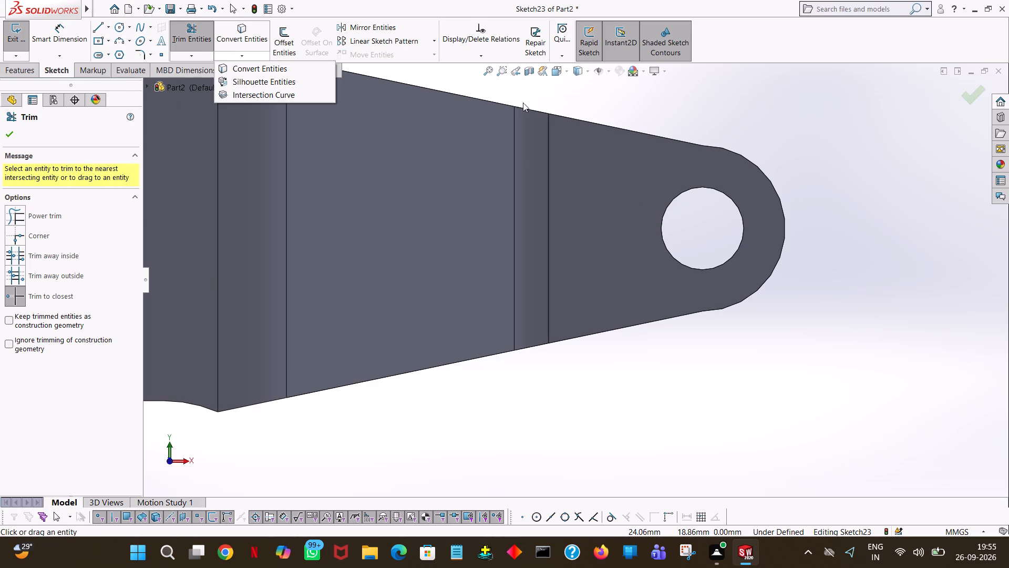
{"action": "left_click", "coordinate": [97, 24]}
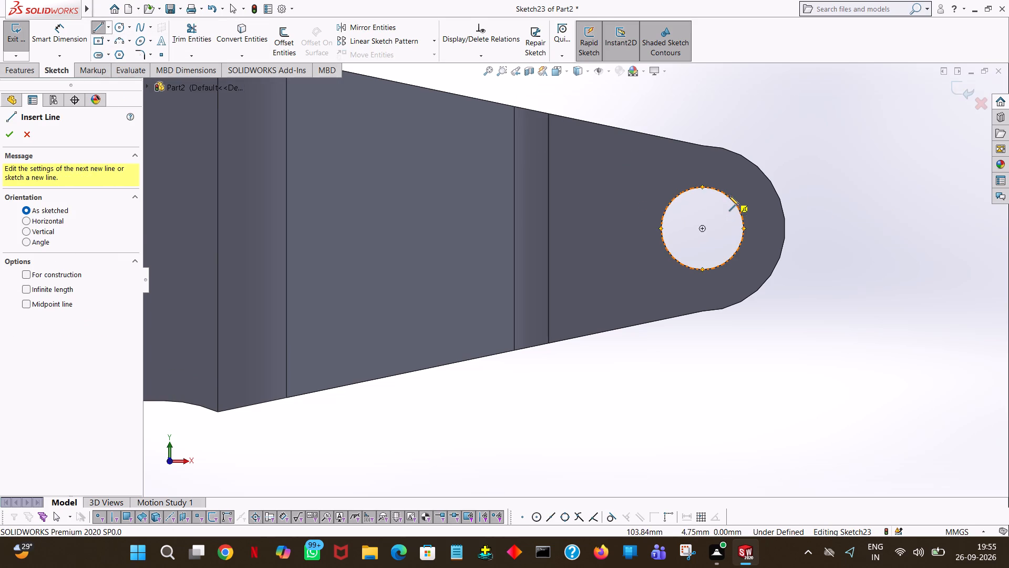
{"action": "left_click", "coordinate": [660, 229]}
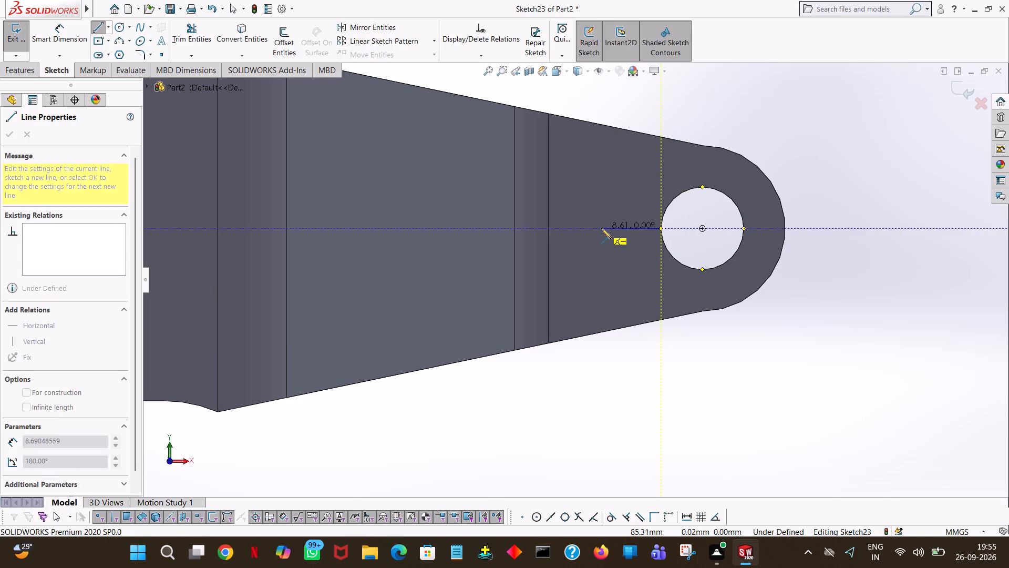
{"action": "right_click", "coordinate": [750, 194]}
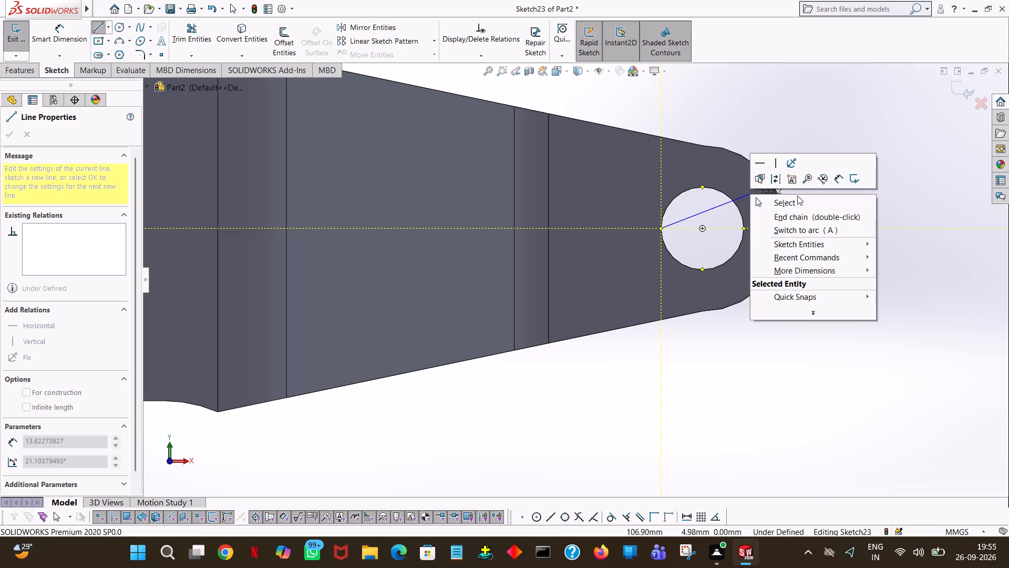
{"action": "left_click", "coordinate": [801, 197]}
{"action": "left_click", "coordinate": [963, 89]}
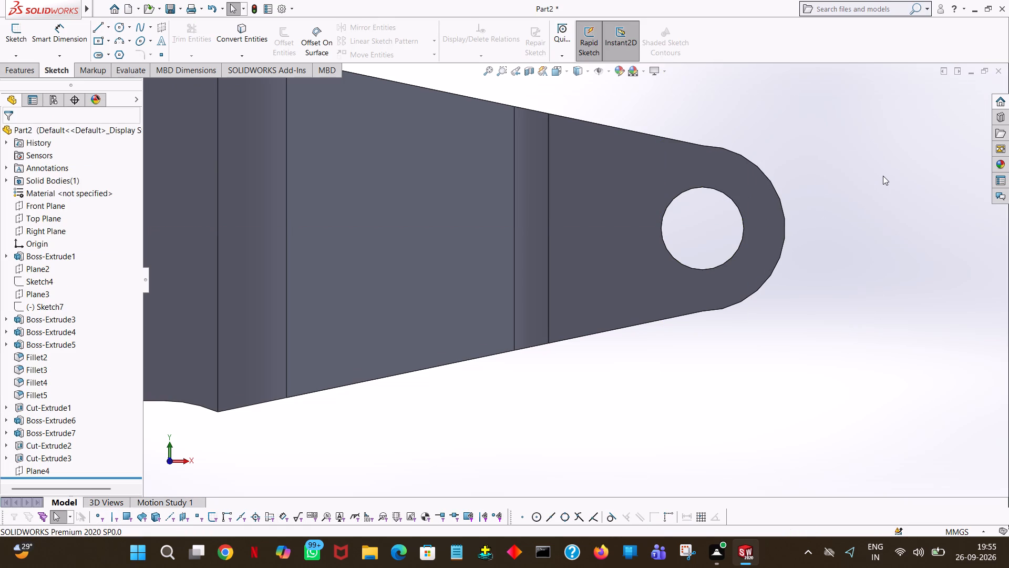
Start an Extruded Cut with its sketch on the flat arm face around the pin hole.
{"action": "scroll", "coordinate": [1008, 76], "scroll_direction": "down", "scroll_amount": 5, "text": "ctrl"}
{"action": "scroll", "coordinate": [859, 211], "scroll_direction": "down", "scroll_amount": 4, "text": "ctrl"}
{"action": "scroll", "coordinate": [859, 211], "scroll_direction": "up", "scroll_amount": 6, "text": "ctrl"}
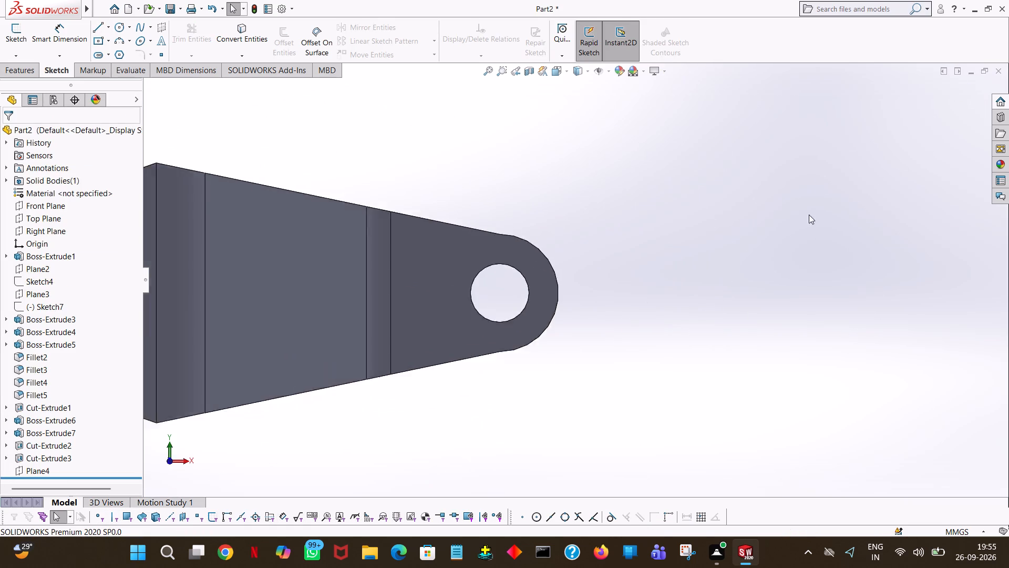
{"action": "scroll", "coordinate": [809, 215], "scroll_direction": "up", "scroll_amount": 6, "text": "ctrl"}
{"action": "scroll", "coordinate": [543, 272], "scroll_direction": "right", "scroll_amount": 1}
{"action": "scroll", "coordinate": [543, 272], "scroll_direction": "left", "scroll_amount": 1}
{"action": "scroll", "coordinate": [543, 272], "scroll_direction": "right", "scroll_amount": 1}
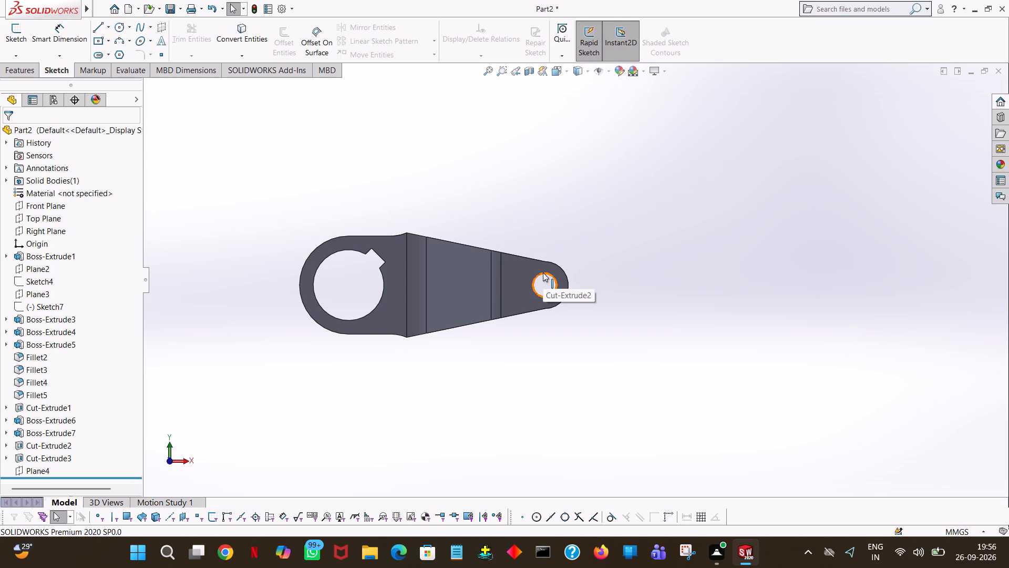
{"action": "scroll", "coordinate": [543, 272], "scroll_direction": "right", "scroll_amount": 1}
{"action": "left_click", "coordinate": [20, 73]}
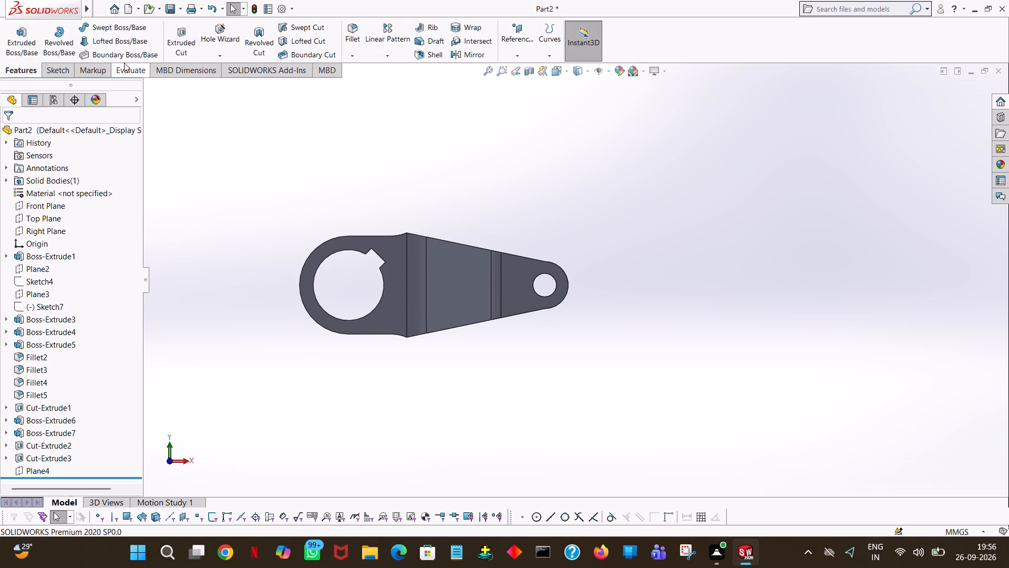
{"action": "left_click", "coordinate": [177, 41]}
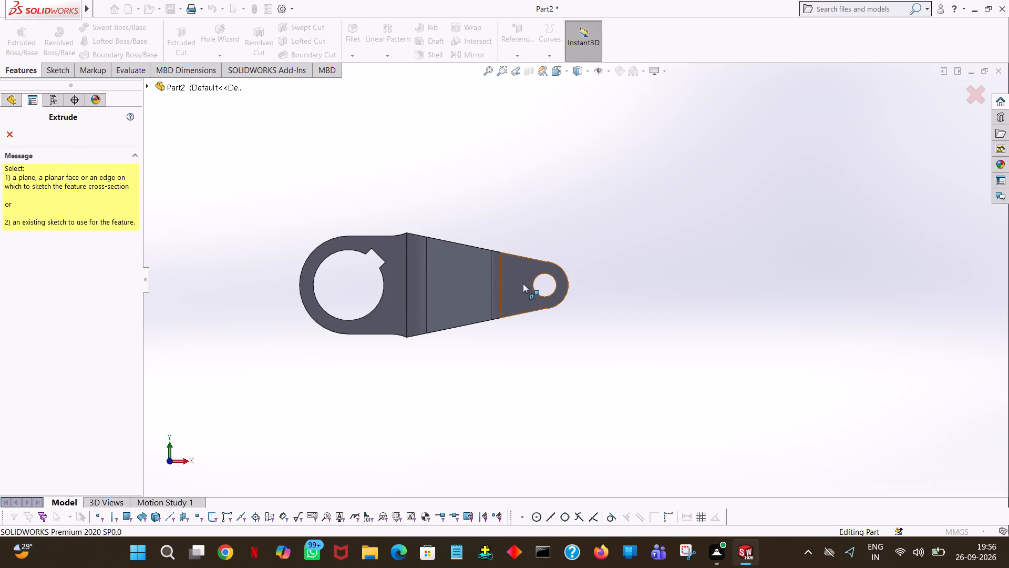
{"action": "left_click", "coordinate": [523, 283]}
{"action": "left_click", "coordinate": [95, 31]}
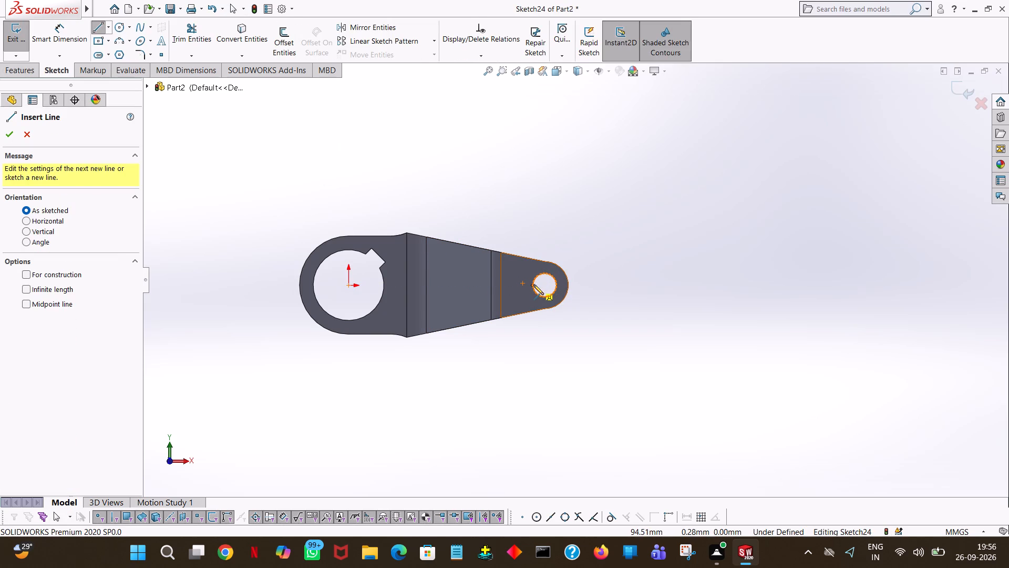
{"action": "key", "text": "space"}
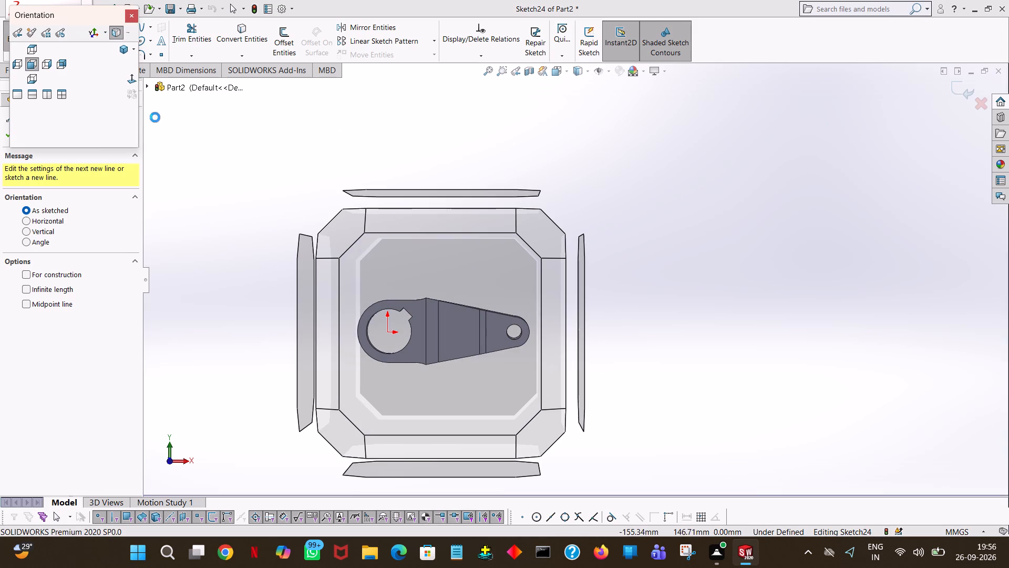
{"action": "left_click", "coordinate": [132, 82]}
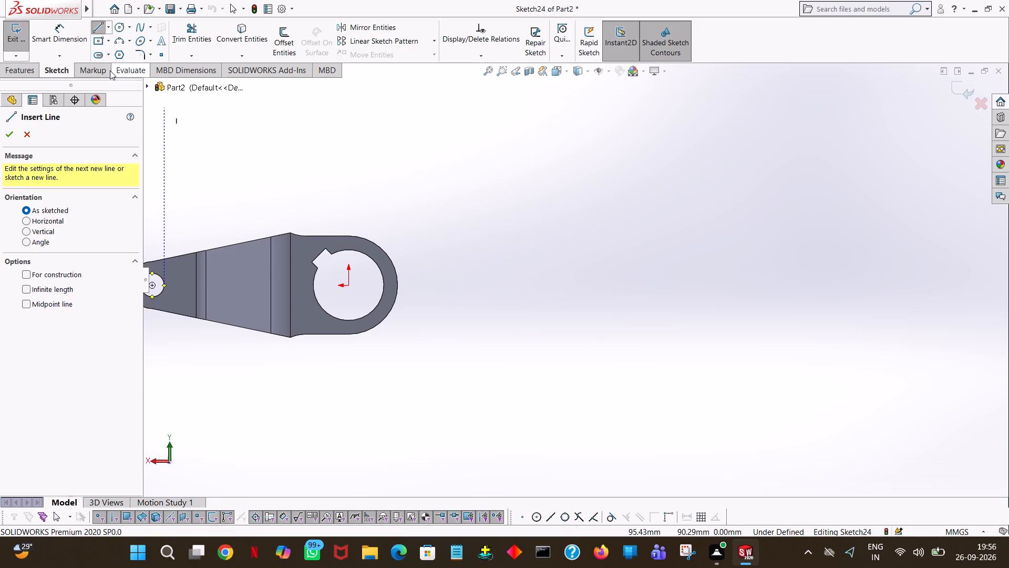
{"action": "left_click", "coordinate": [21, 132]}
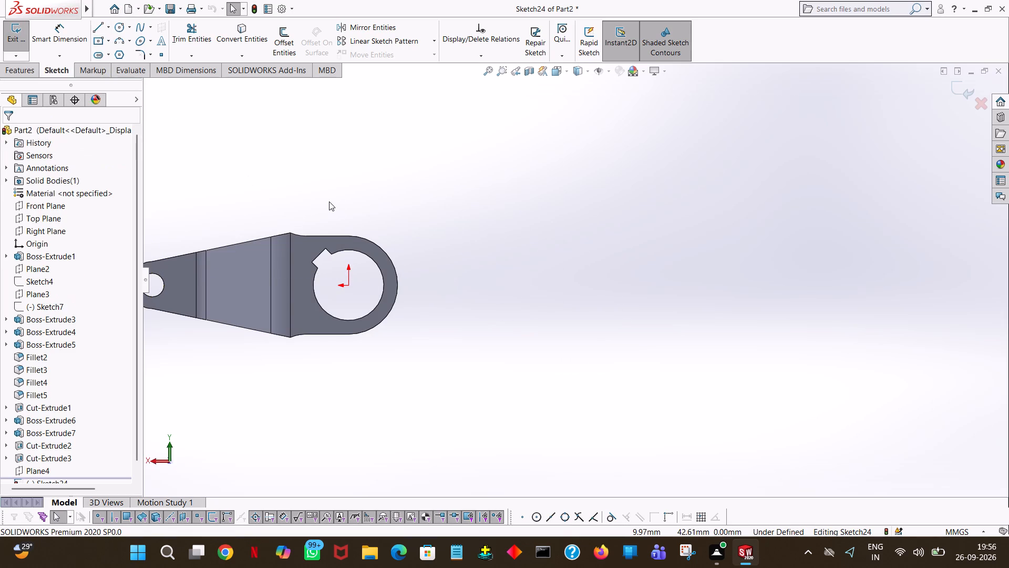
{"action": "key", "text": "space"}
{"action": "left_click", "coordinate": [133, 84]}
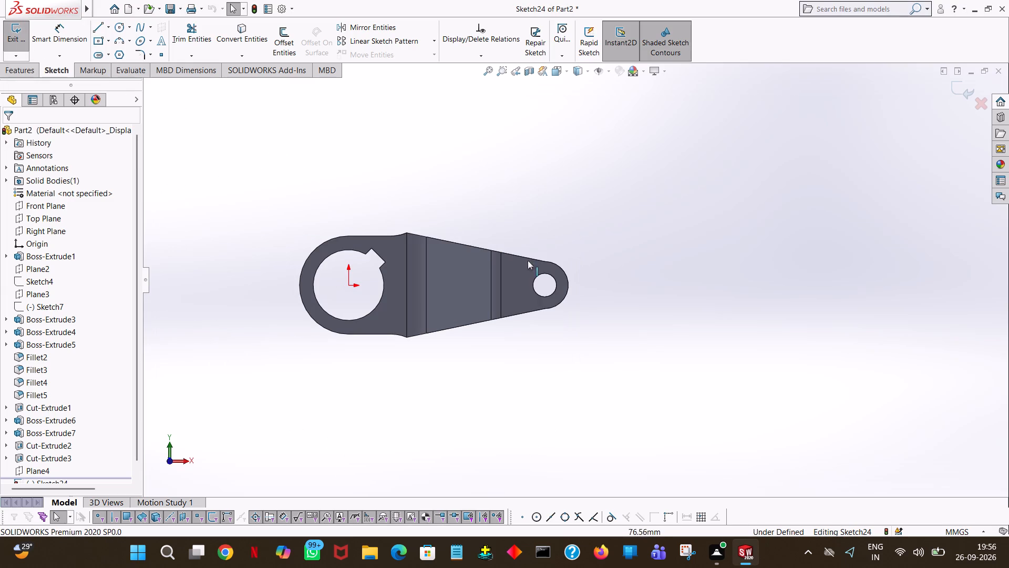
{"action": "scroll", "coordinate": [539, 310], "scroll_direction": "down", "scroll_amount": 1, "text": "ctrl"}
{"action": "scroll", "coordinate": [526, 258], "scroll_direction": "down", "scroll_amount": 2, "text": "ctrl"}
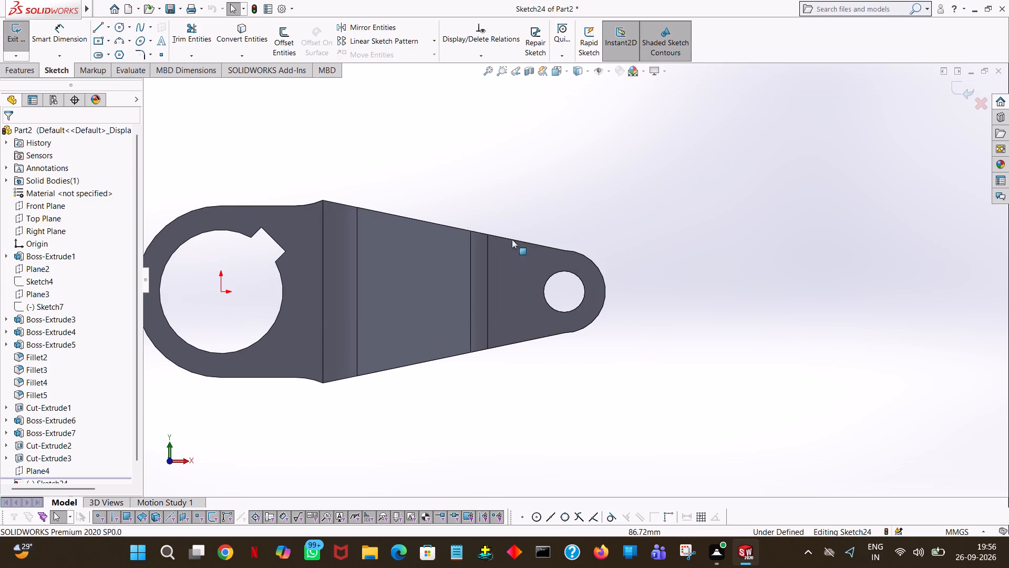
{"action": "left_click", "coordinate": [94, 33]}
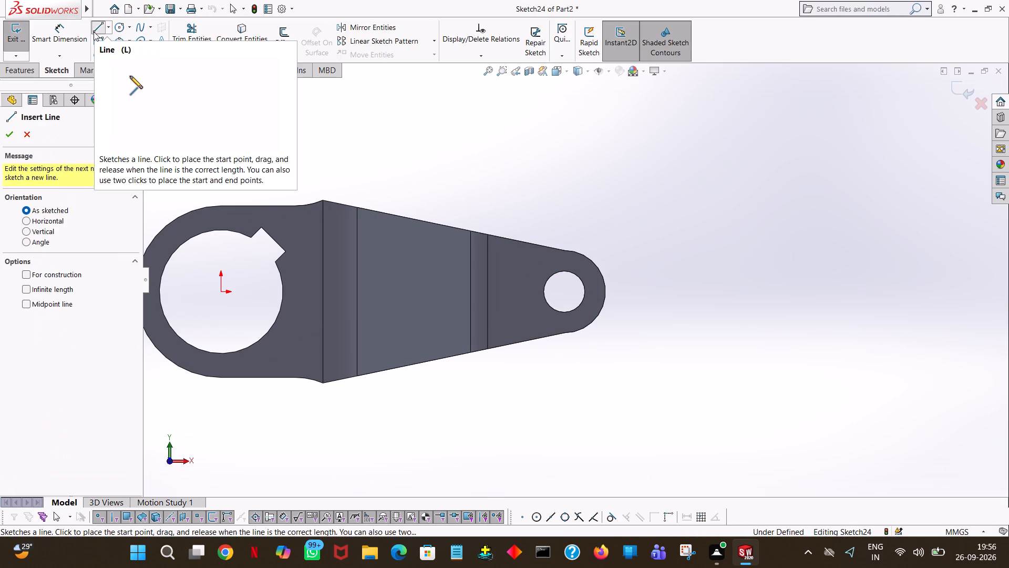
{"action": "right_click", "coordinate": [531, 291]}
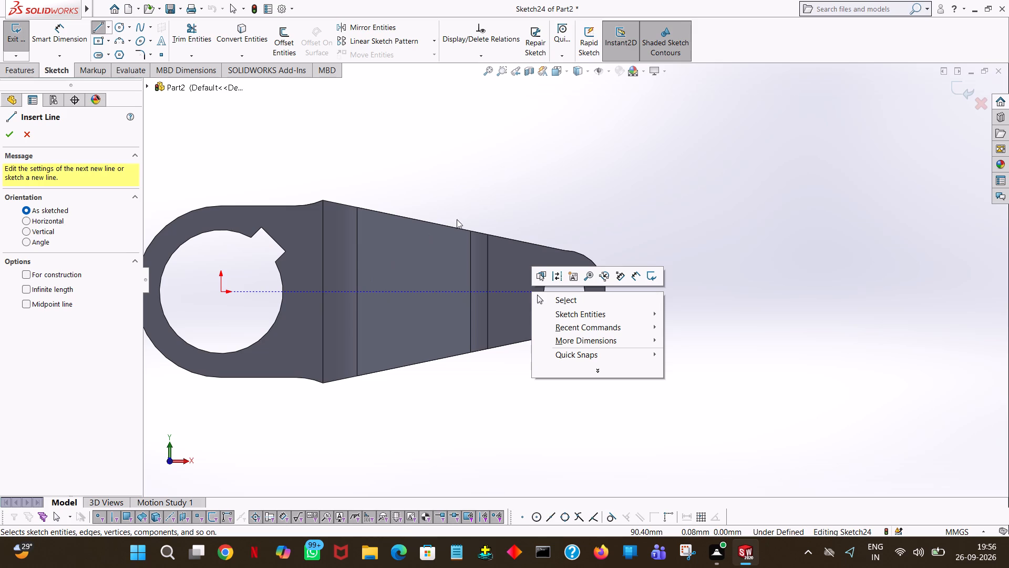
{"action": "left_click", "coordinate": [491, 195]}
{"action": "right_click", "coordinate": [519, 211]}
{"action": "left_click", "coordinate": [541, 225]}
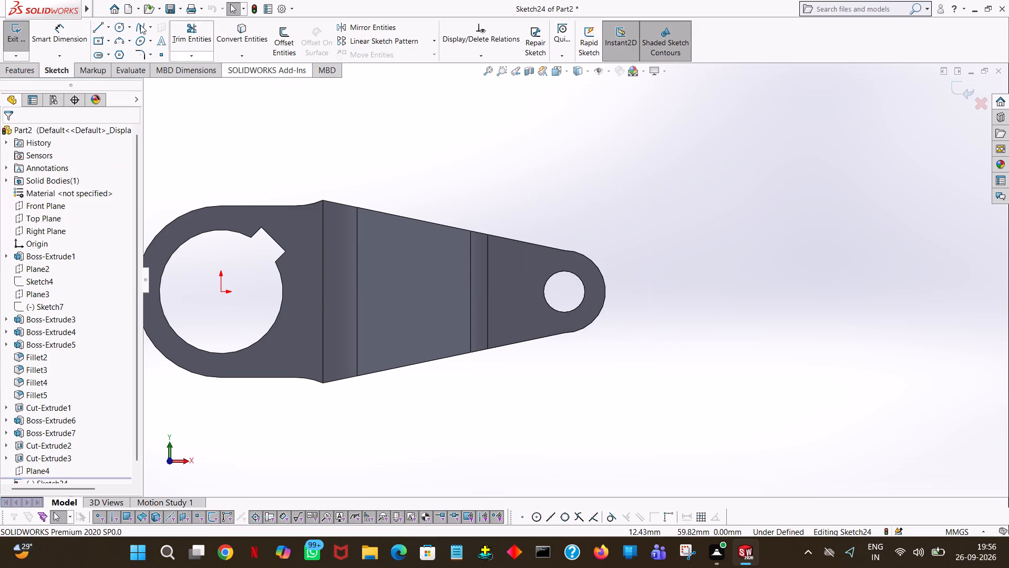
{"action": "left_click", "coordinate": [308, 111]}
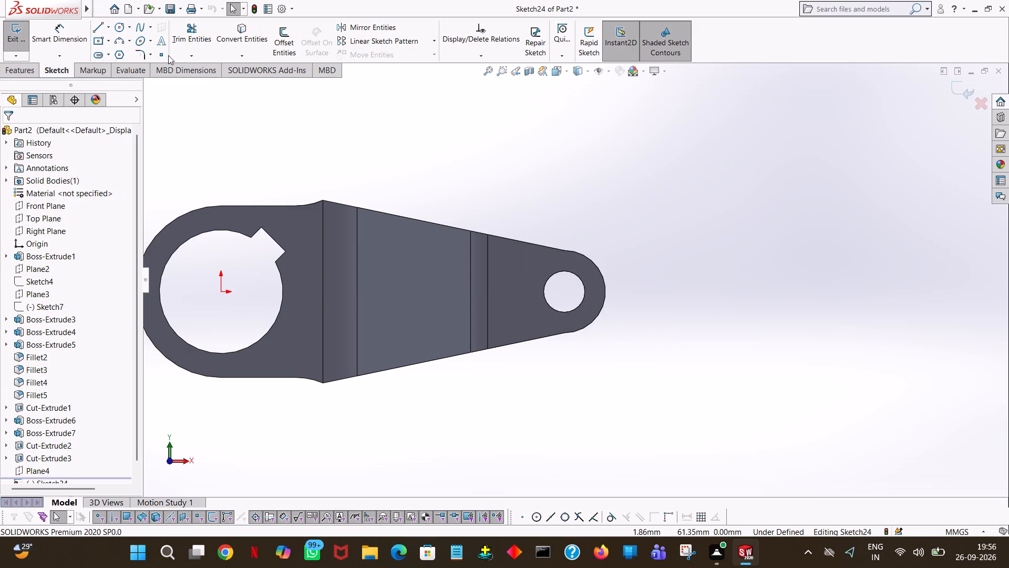
Sketch a horizontal line from the pin hole's edge towards the notched hole and set its length to 16 mm.
{"action": "left_click", "coordinate": [99, 28]}
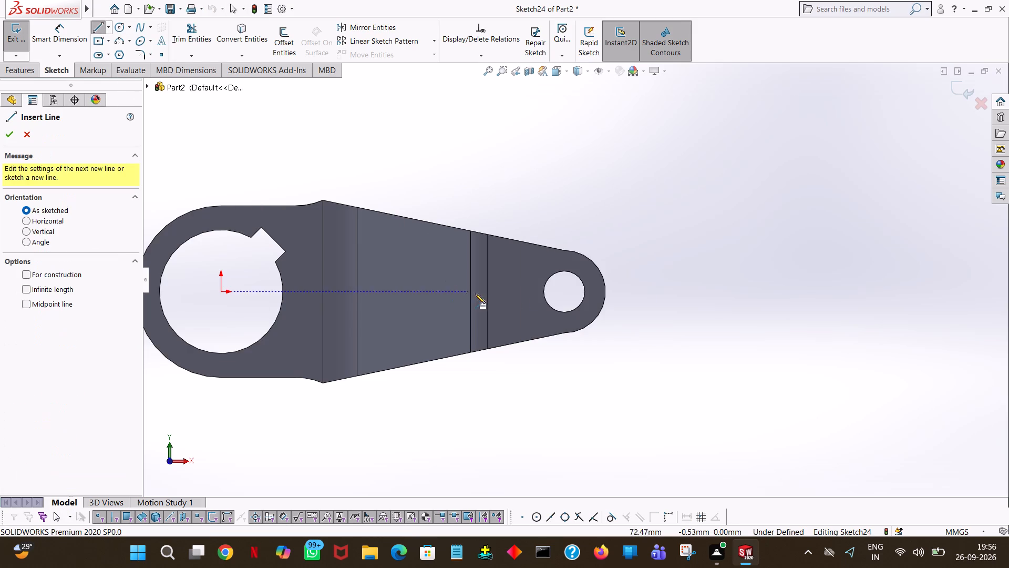
{"action": "left_click", "coordinate": [542, 291]}
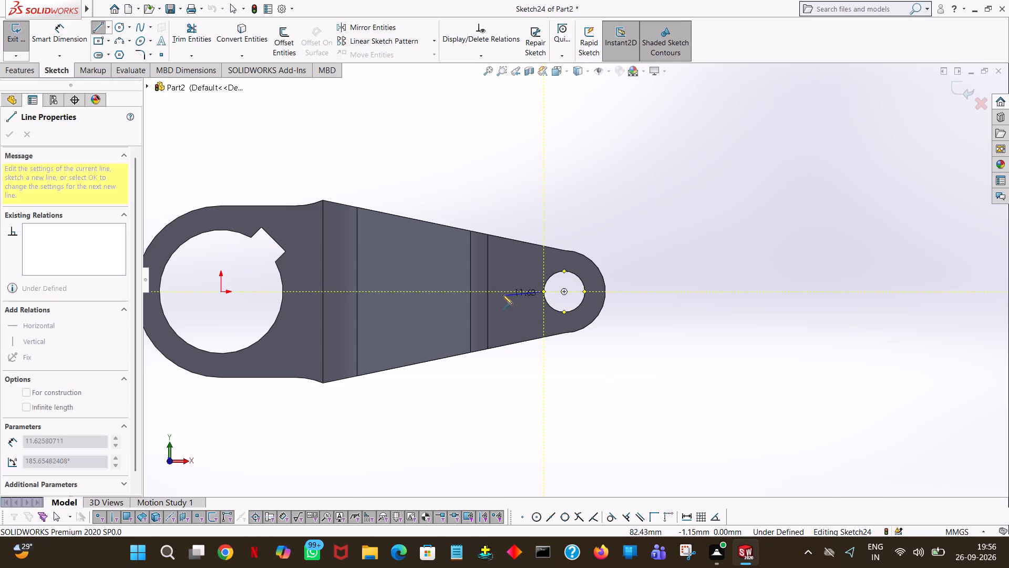
{"action": "left_click", "coordinate": [495, 293]}
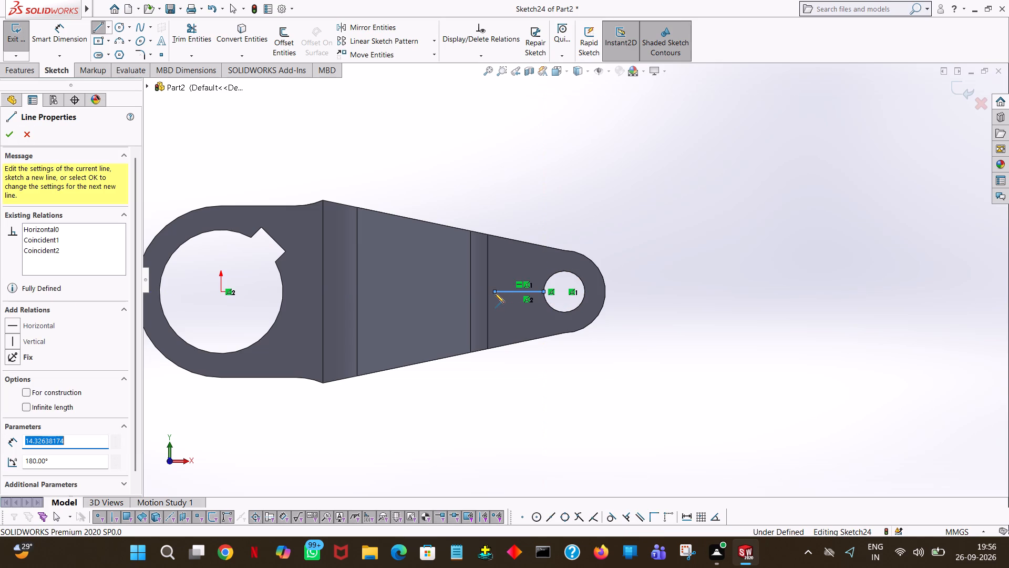
{"action": "key", "text": "1"}
{"action": "key", "text": "6"}
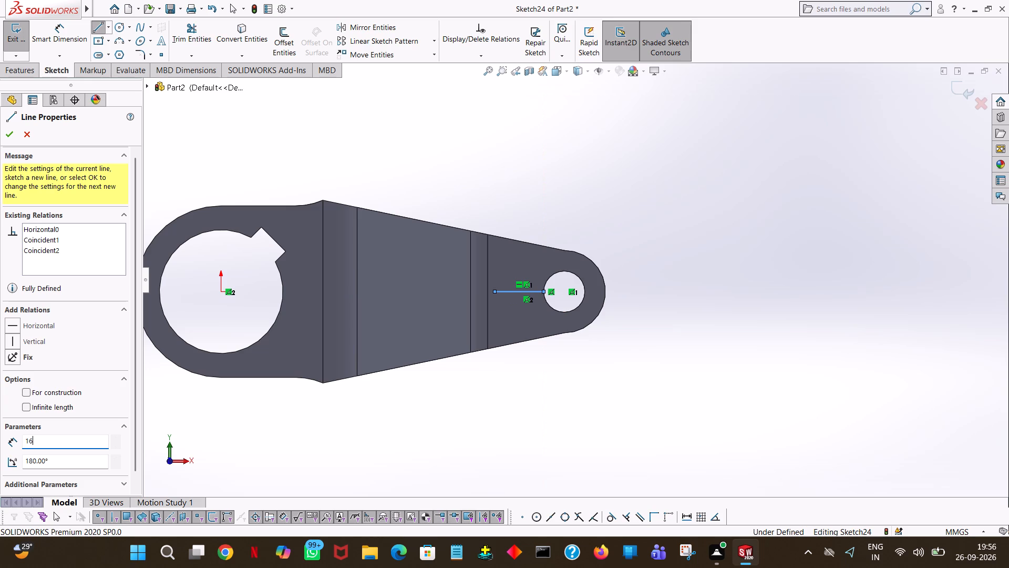
{"action": "key", "text": "BackSpace"}
{"action": "key", "text": "6"}
{"action": "key", "text": "Return"}
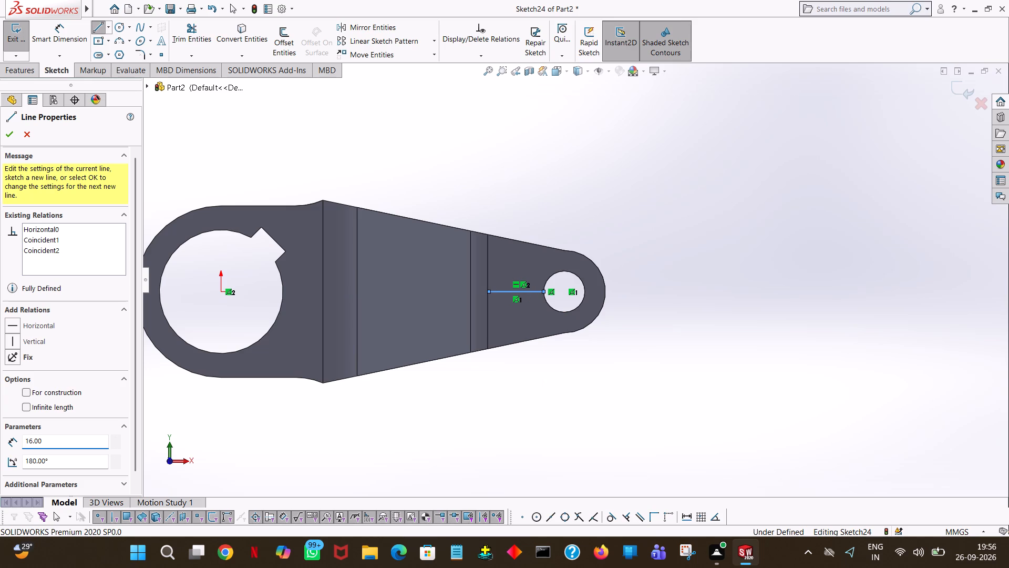
{"action": "right_click", "coordinate": [495, 293]}
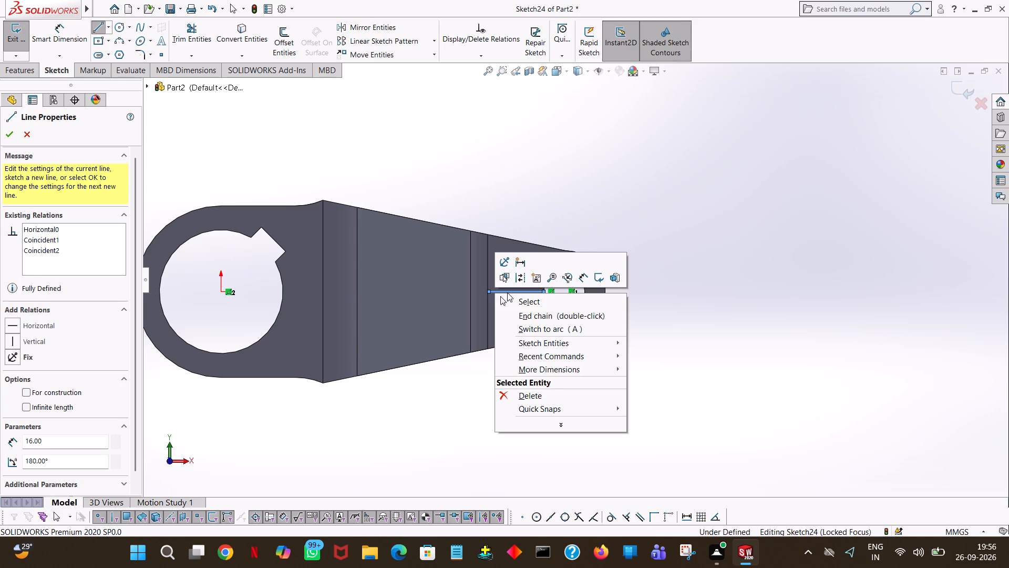
{"action": "left_click", "coordinate": [521, 301]}
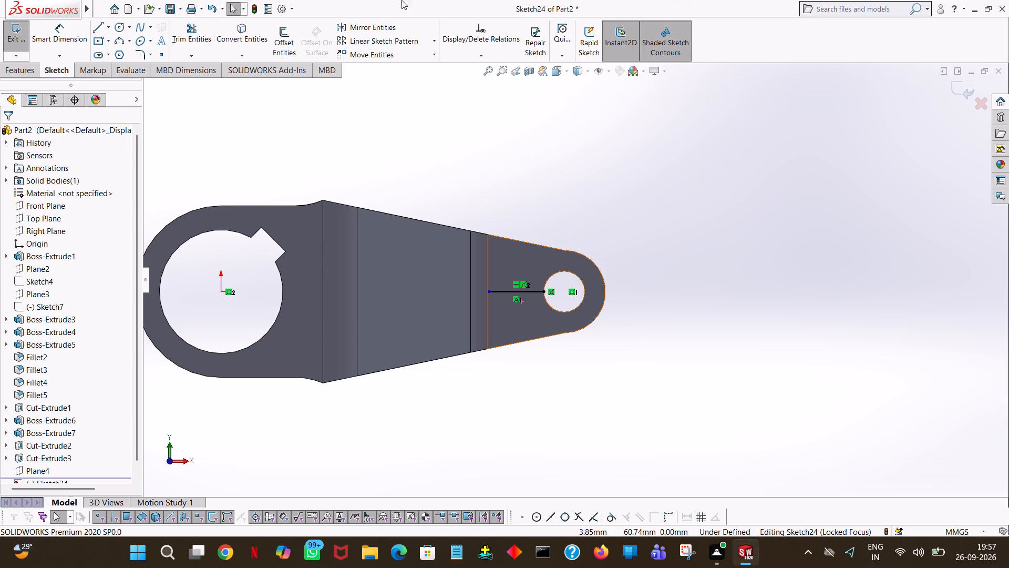
Sketch a circle of radius 8 mm centred on the end of the 16 mm line away from the pin hole.
{"action": "left_click", "coordinate": [115, 25]}
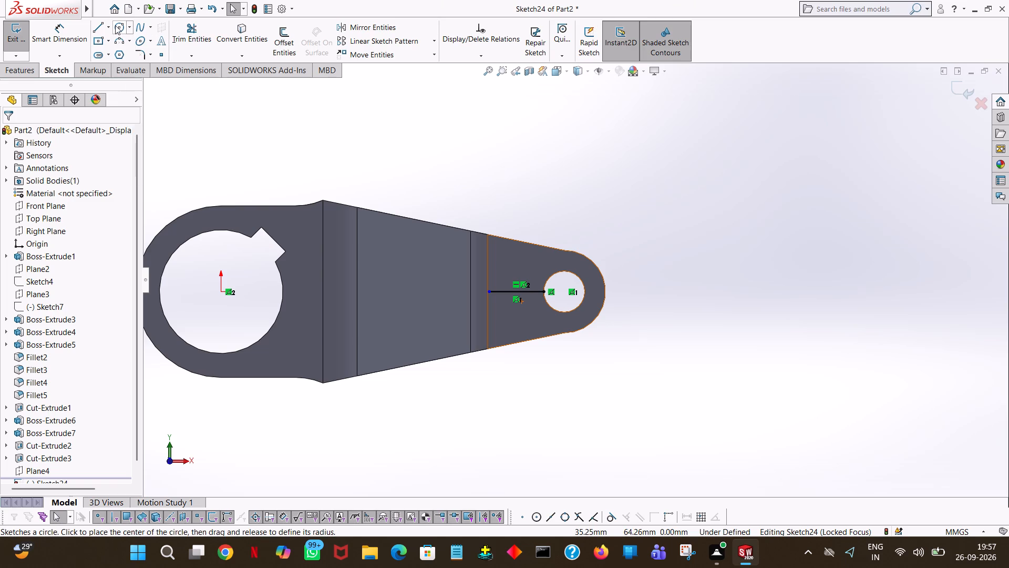
{"action": "left_click", "coordinate": [488, 292]}
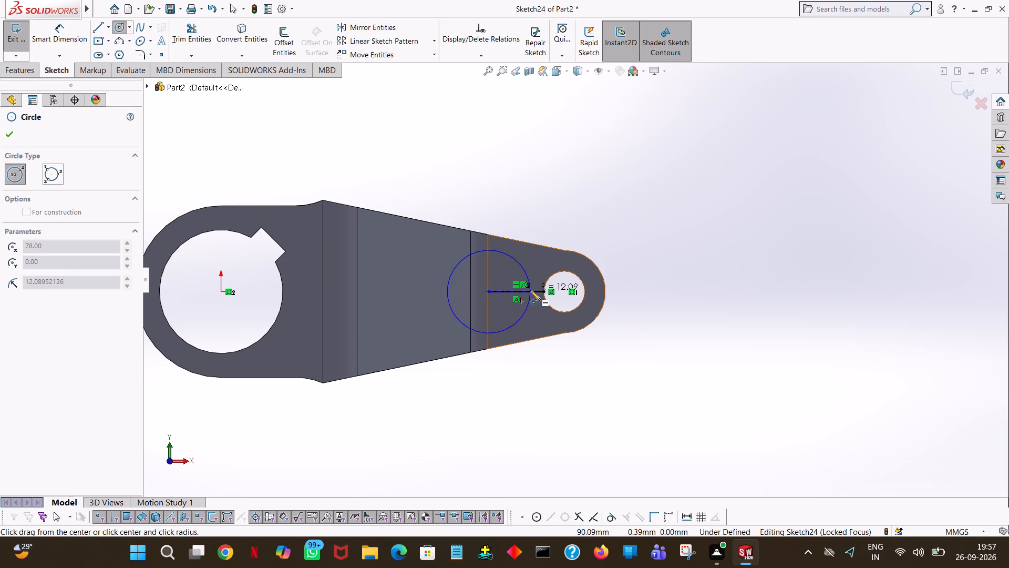
{"action": "left_click", "coordinate": [530, 290]}
{"action": "key", "text": "8"}
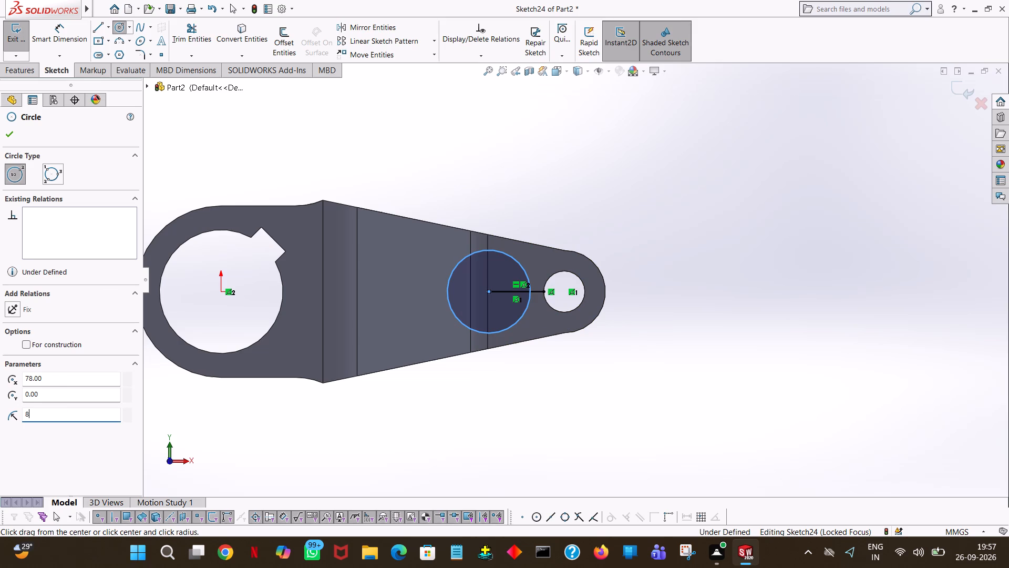
{"action": "key", "text": "Return"}
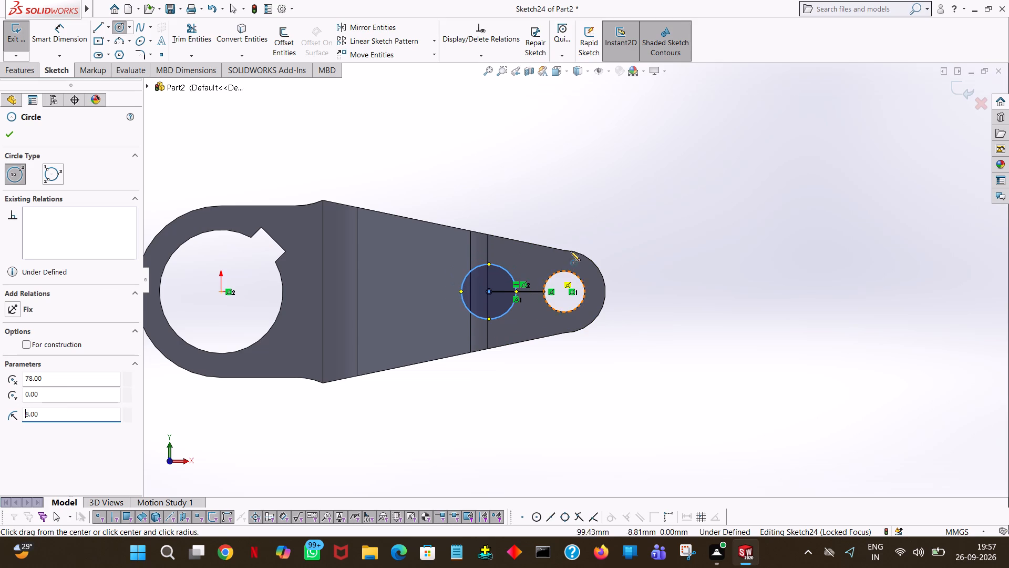
{"action": "left_click", "coordinate": [4, 129]}
Trim away the part of the horizontal line that lies inside the circle.
{"action": "left_click", "coordinate": [199, 42]}
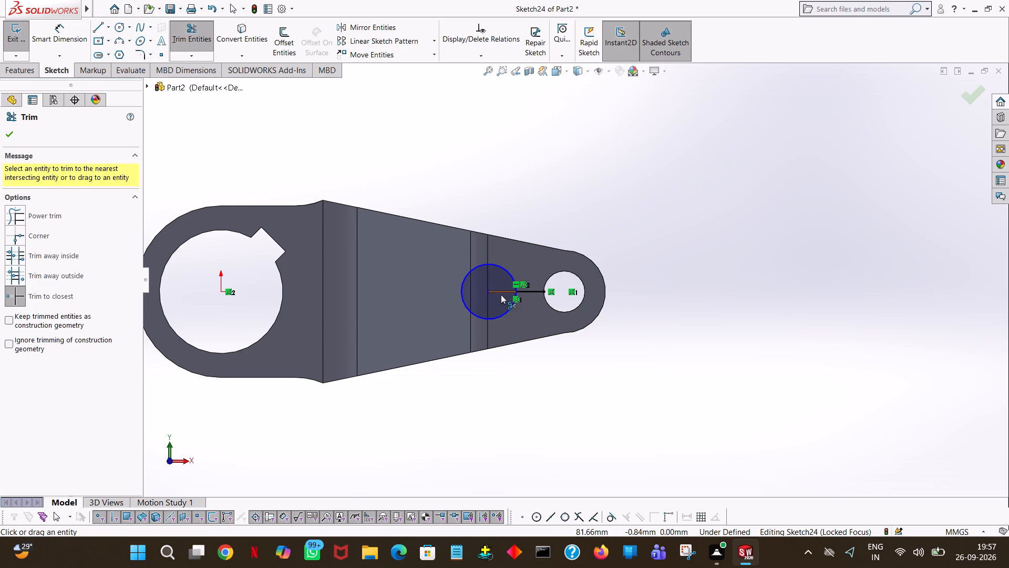
{"action": "left_click", "coordinate": [501, 292]}
{"action": "left_click", "coordinate": [11, 138]}
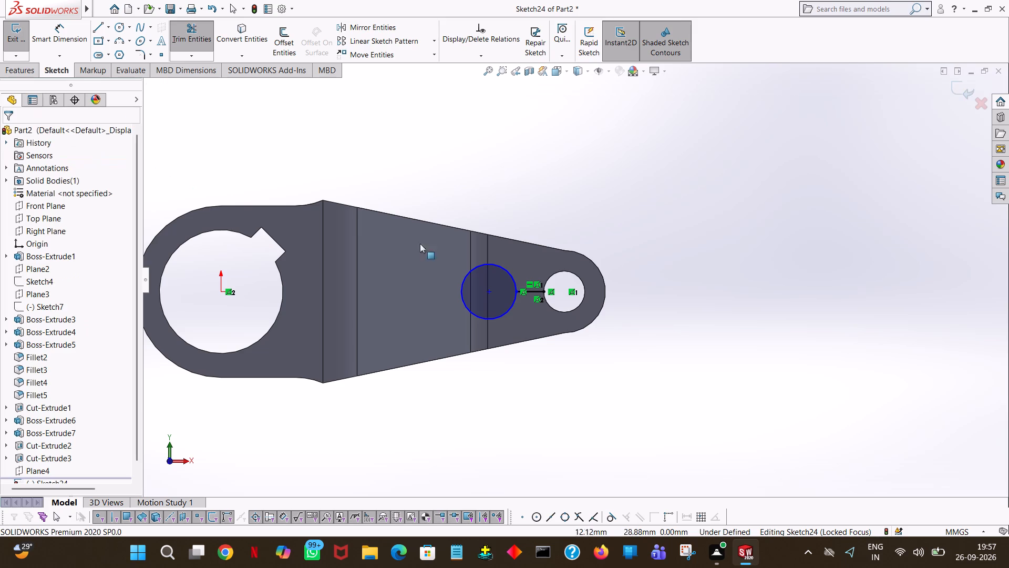
{"action": "left_click", "coordinate": [537, 292]}
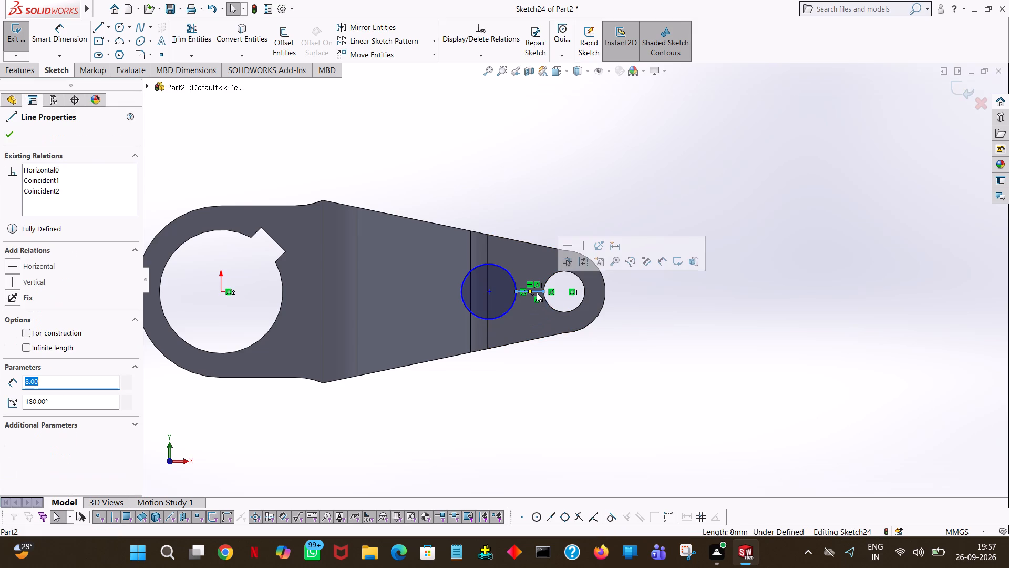
{"action": "left_click", "coordinate": [734, 181]}
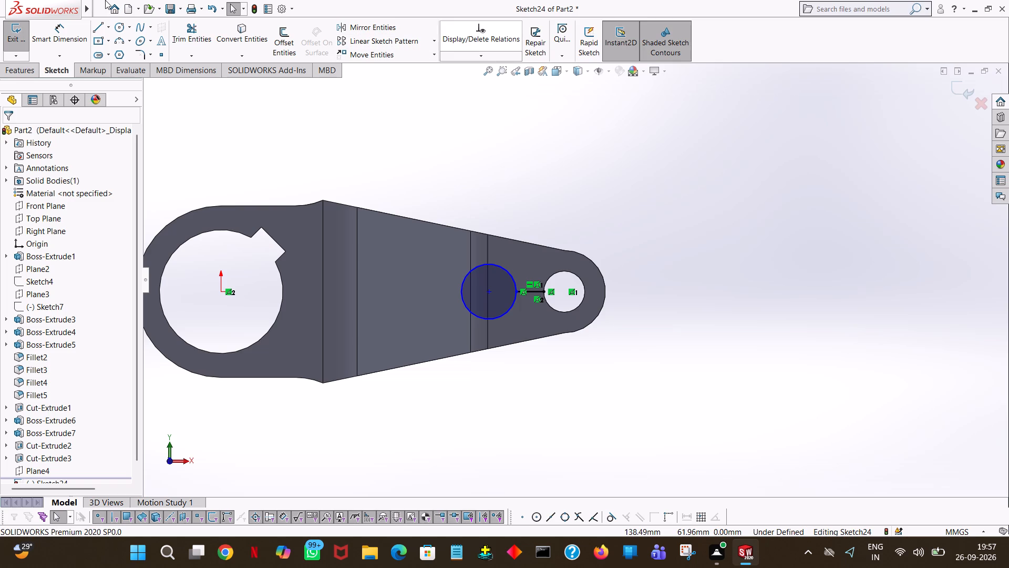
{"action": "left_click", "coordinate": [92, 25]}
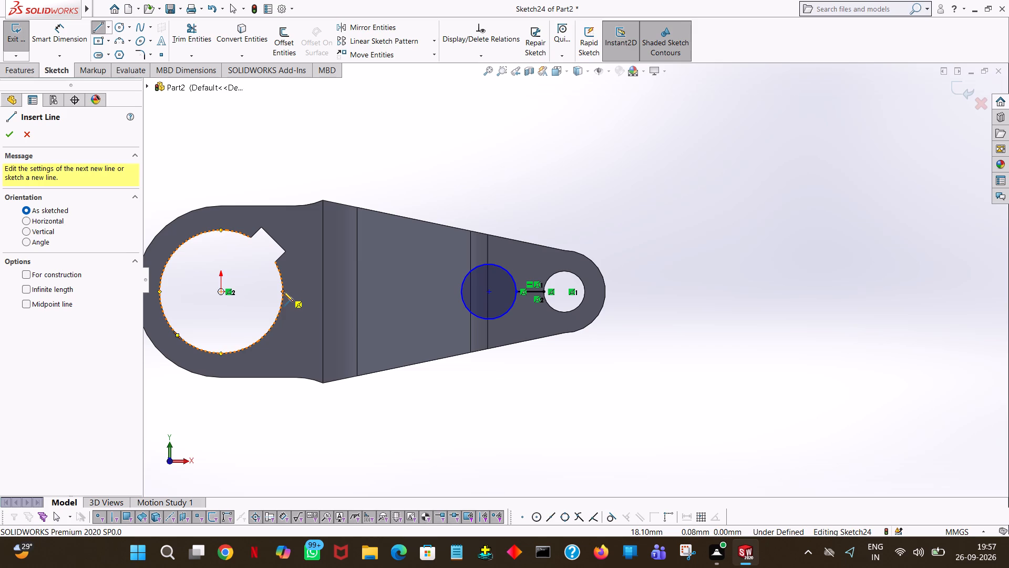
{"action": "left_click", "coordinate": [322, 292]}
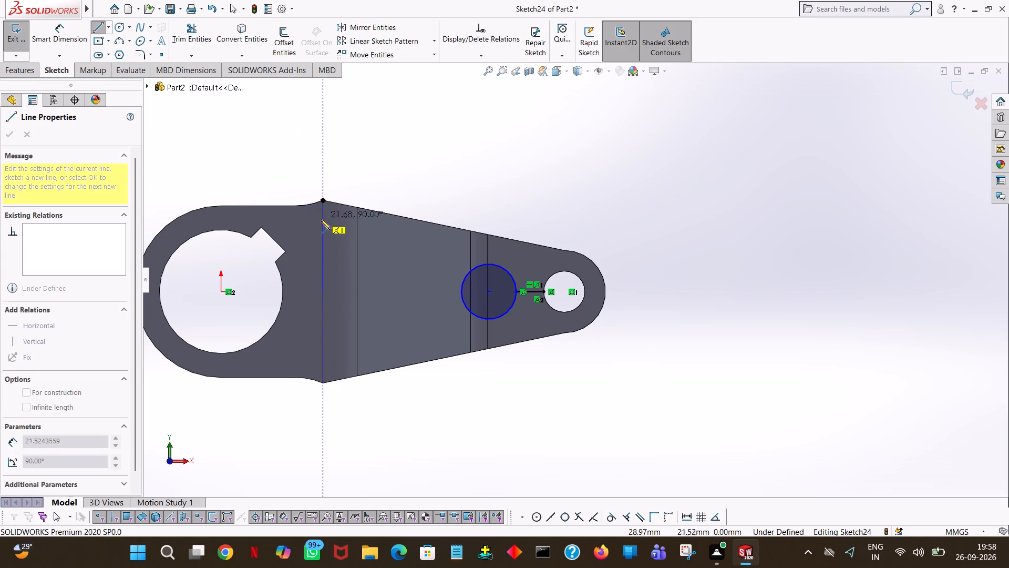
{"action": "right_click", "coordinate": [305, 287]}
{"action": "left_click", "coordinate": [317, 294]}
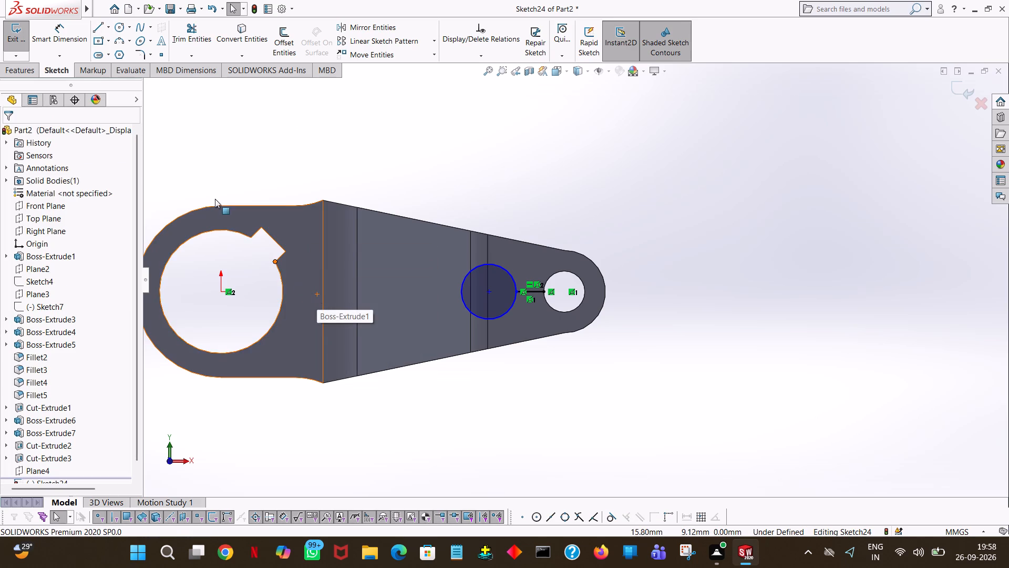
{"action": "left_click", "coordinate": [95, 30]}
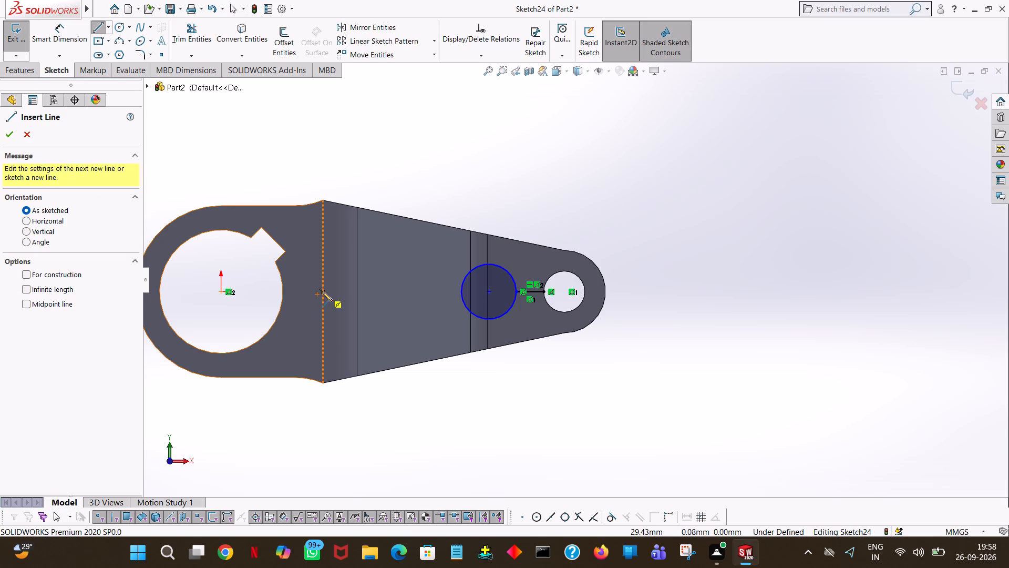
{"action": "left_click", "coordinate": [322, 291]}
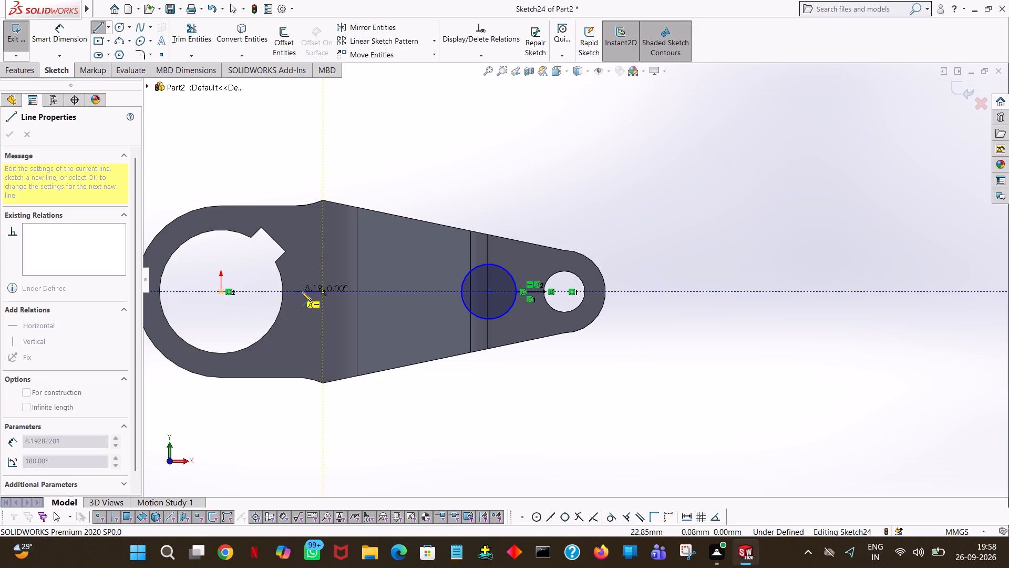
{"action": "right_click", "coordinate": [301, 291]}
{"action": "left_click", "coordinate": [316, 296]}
Sketch a horizontal line from the notched hole's arm-side edge towards the hole's centre and set its length to 8 mm.
{"action": "left_click", "coordinate": [101, 27]}
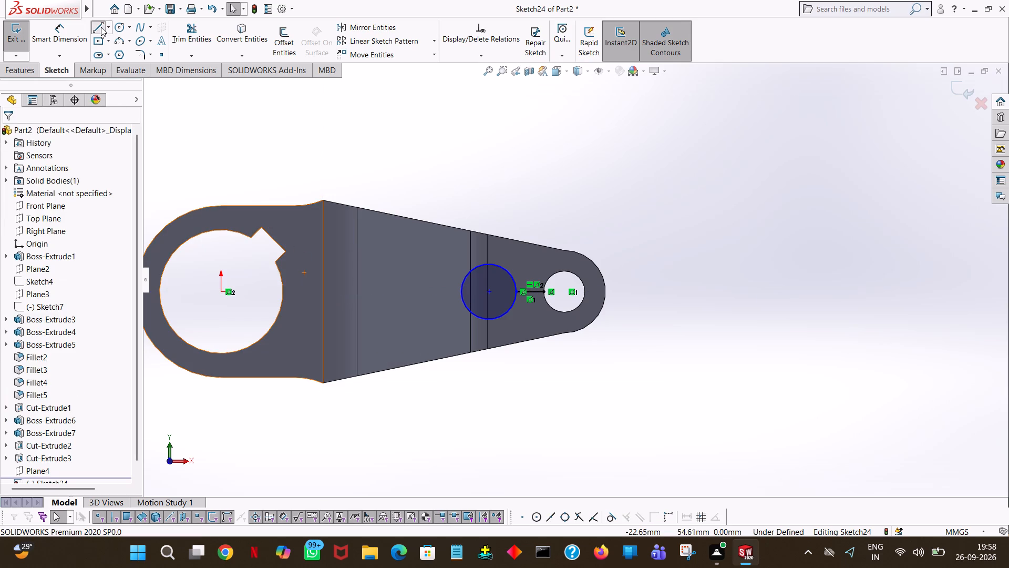
{"action": "left_click", "coordinate": [283, 291]}
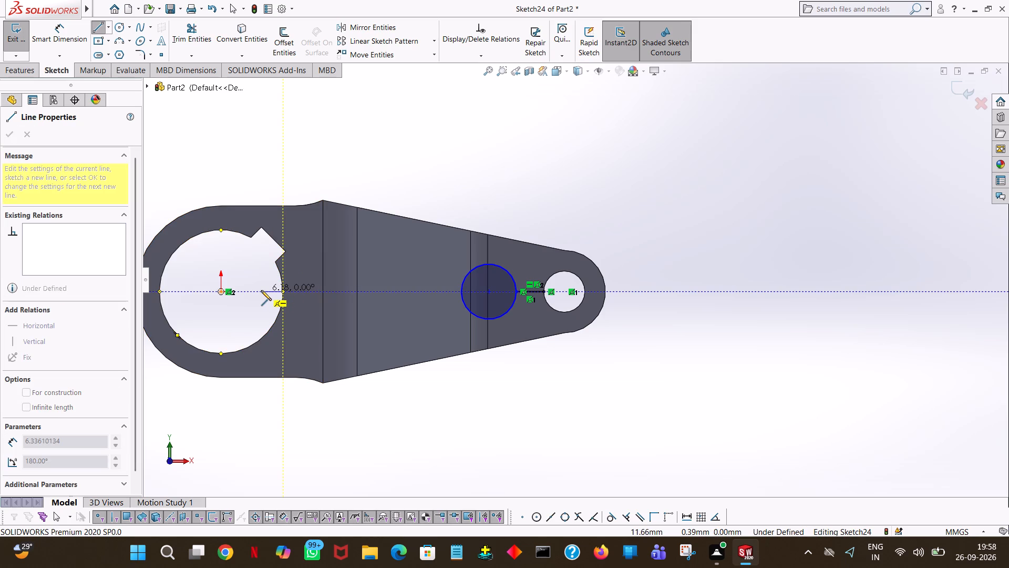
{"action": "left_click", "coordinate": [258, 290]}
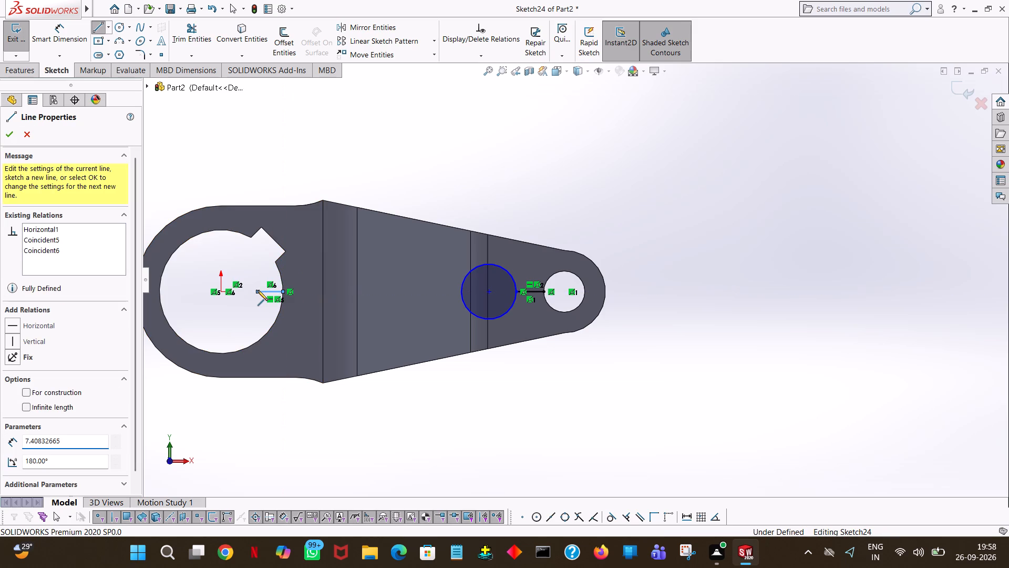
{"action": "right_click", "coordinate": [258, 290]}
{"action": "left_click", "coordinate": [262, 294]}
{"action": "left_click", "coordinate": [264, 290]}
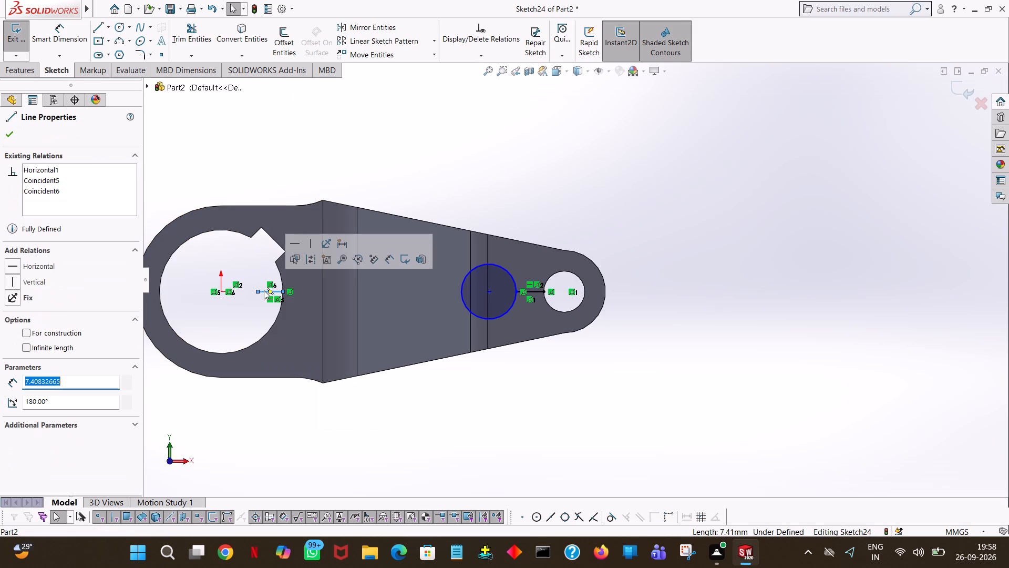
{"action": "key", "text": "8"}
{"action": "key", "text": "Return"}
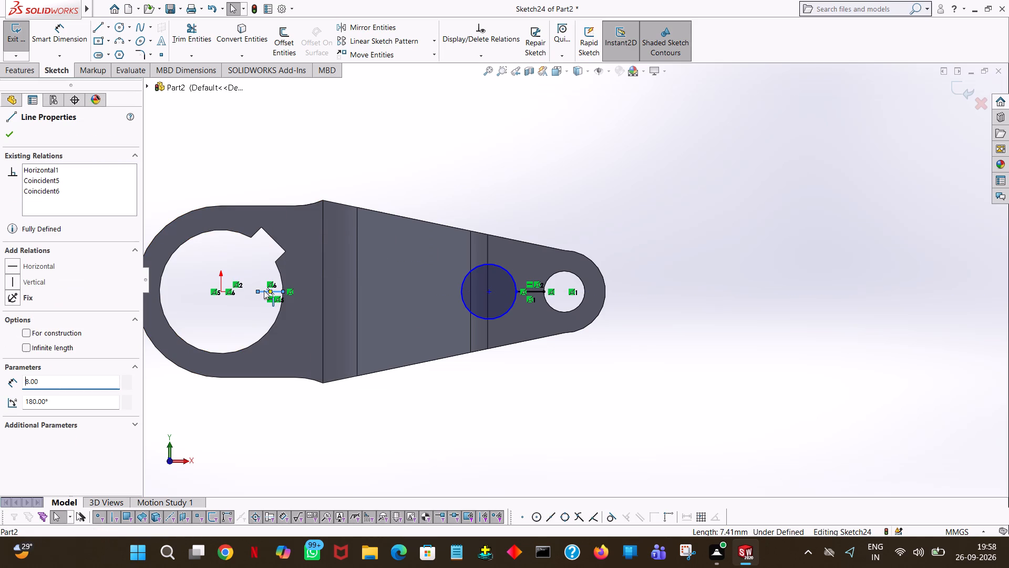
{"action": "right_click", "coordinate": [264, 290]}
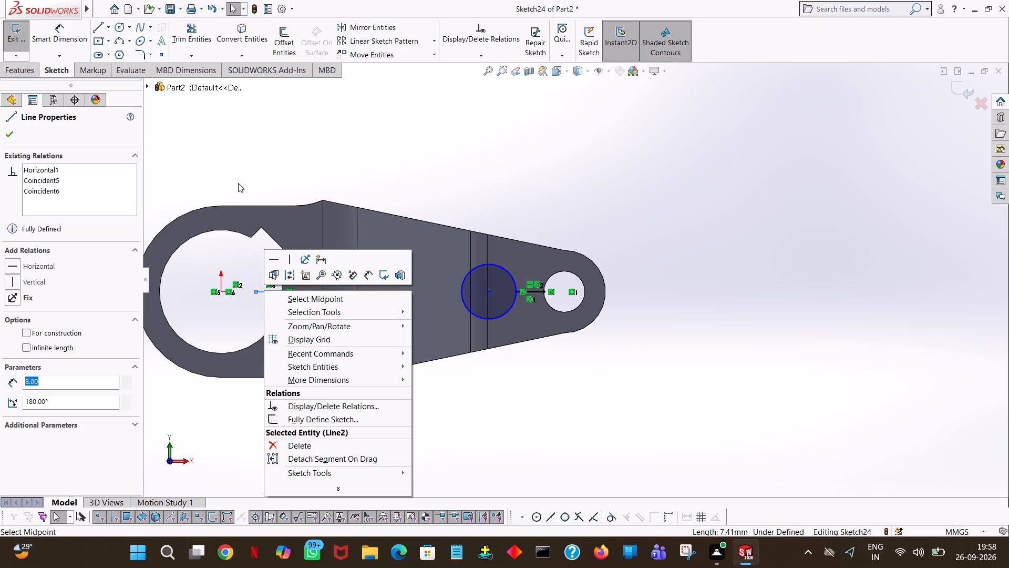
{"action": "left_click", "coordinate": [238, 170]}
{"action": "left_click", "coordinate": [266, 292]}
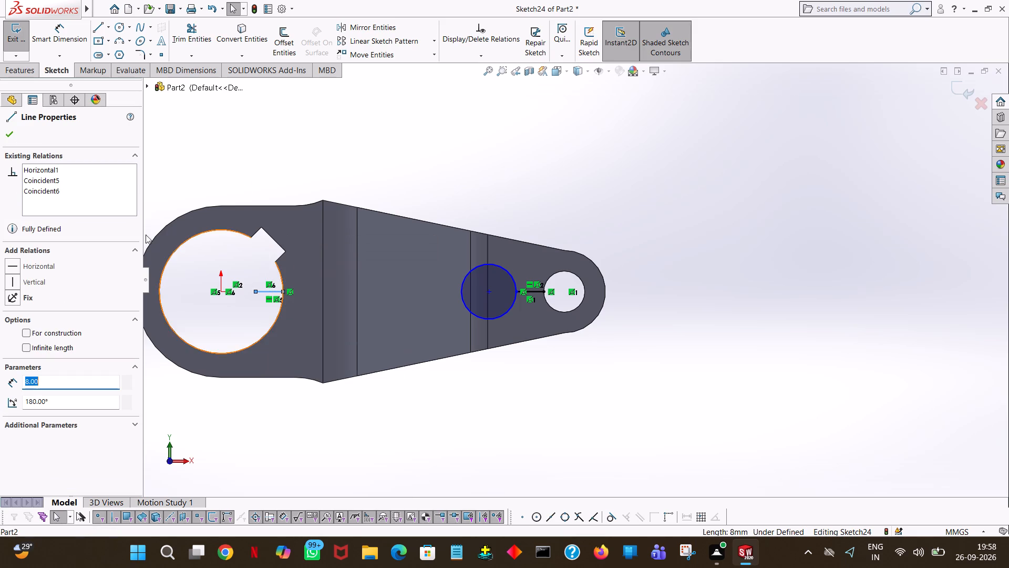
Sketch a circle of radius 16 mm centred on the inner end of the 8 mm line inside the notched hole.
{"action": "left_click", "coordinate": [7, 130]}
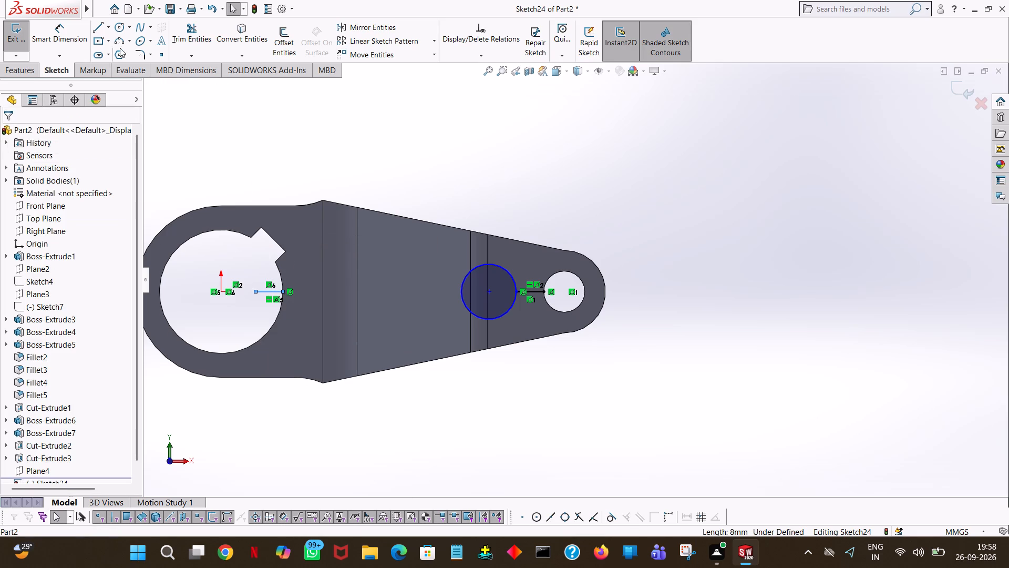
{"action": "left_click", "coordinate": [123, 29]}
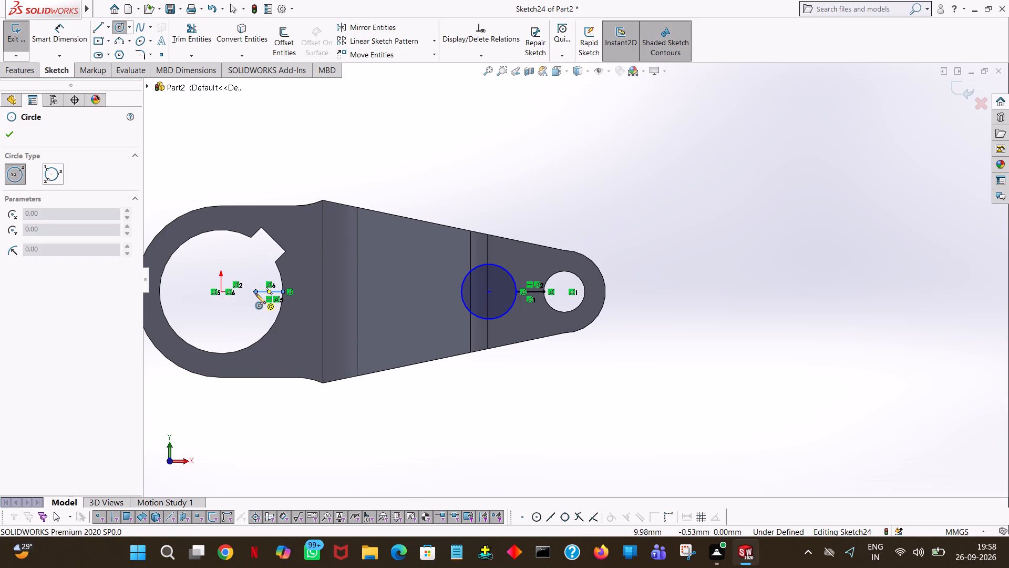
{"action": "left_click", "coordinate": [255, 291]}
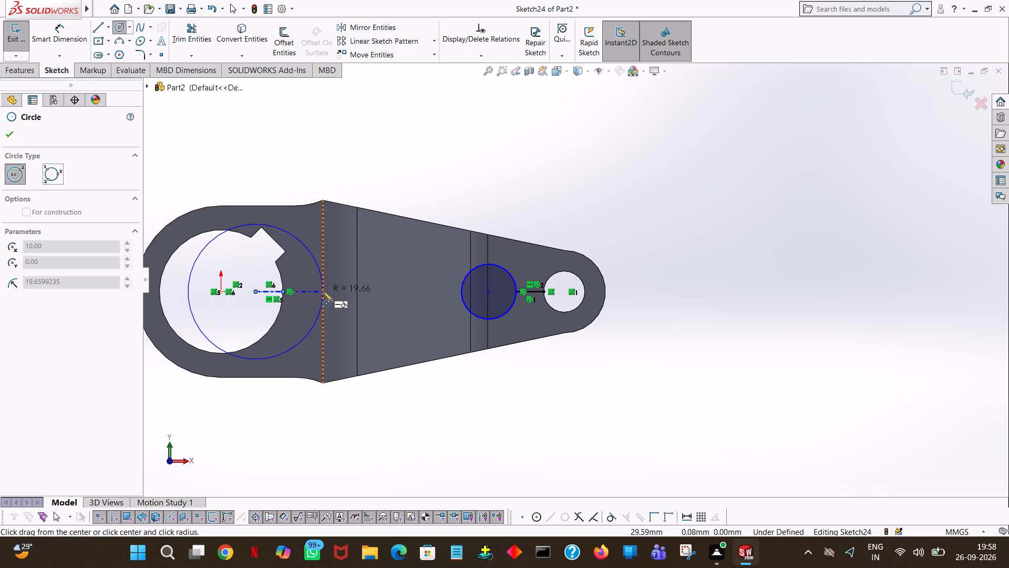
{"action": "left_click", "coordinate": [323, 291]}
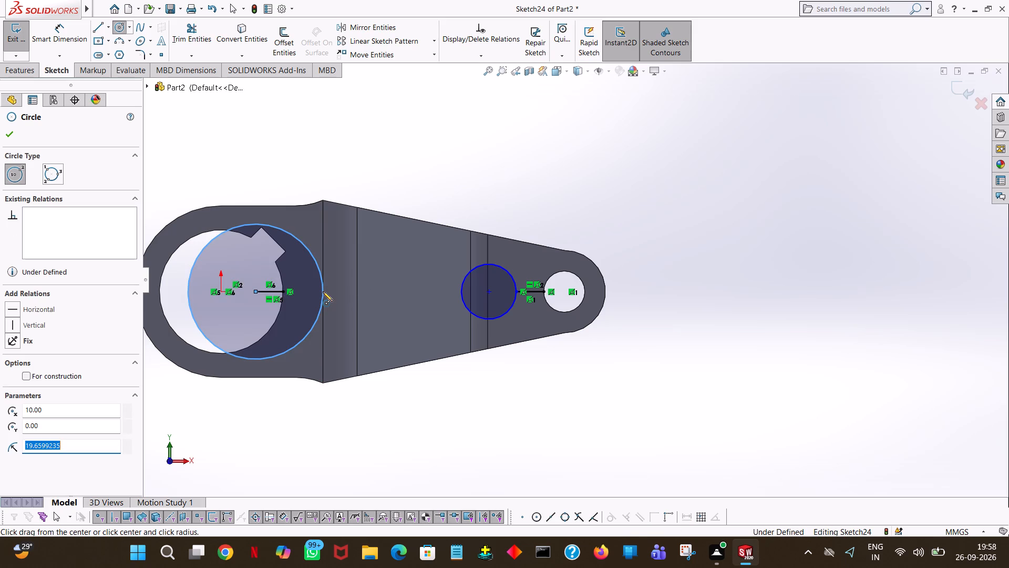
{"action": "type", "text": "16"}
{"action": "key", "text": "Return"}
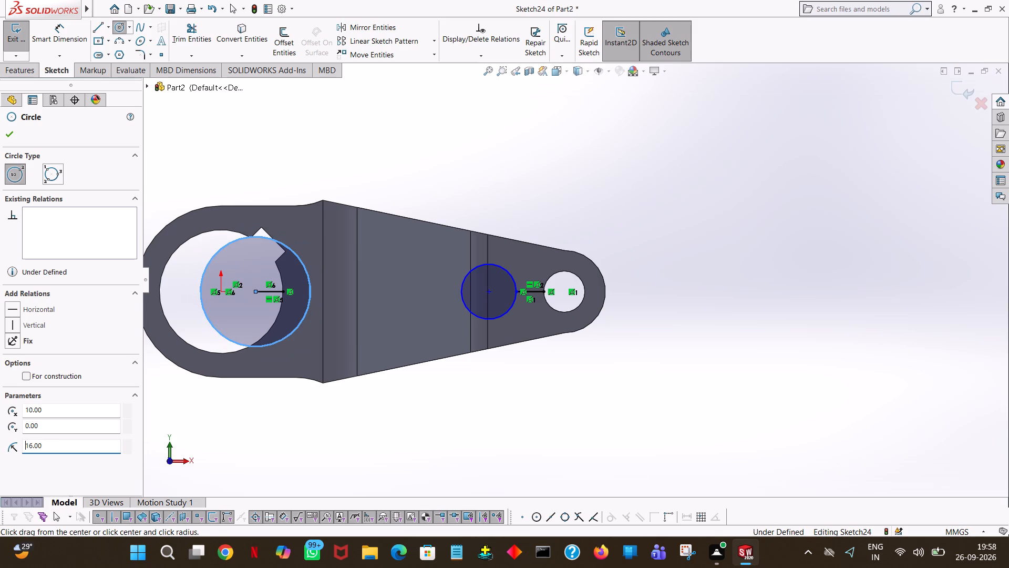
{"action": "left_click", "coordinate": [14, 133]}
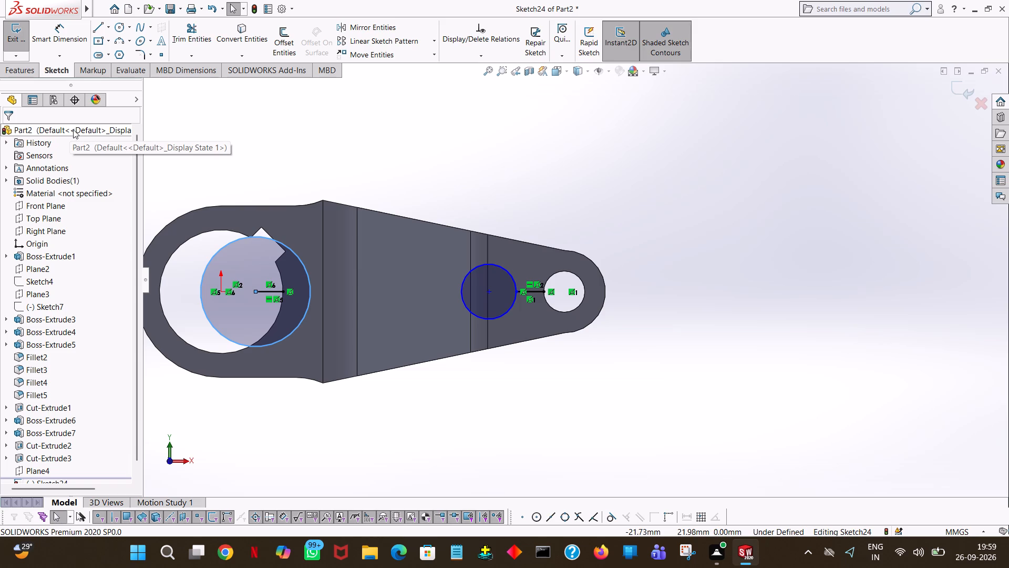
Sketch a vertical line of length 25-8 mm upward from the large circle's arm-side point, continuing with a sloped line tangent to the small circle's upper side.
{"action": "left_click", "coordinate": [104, 30]}
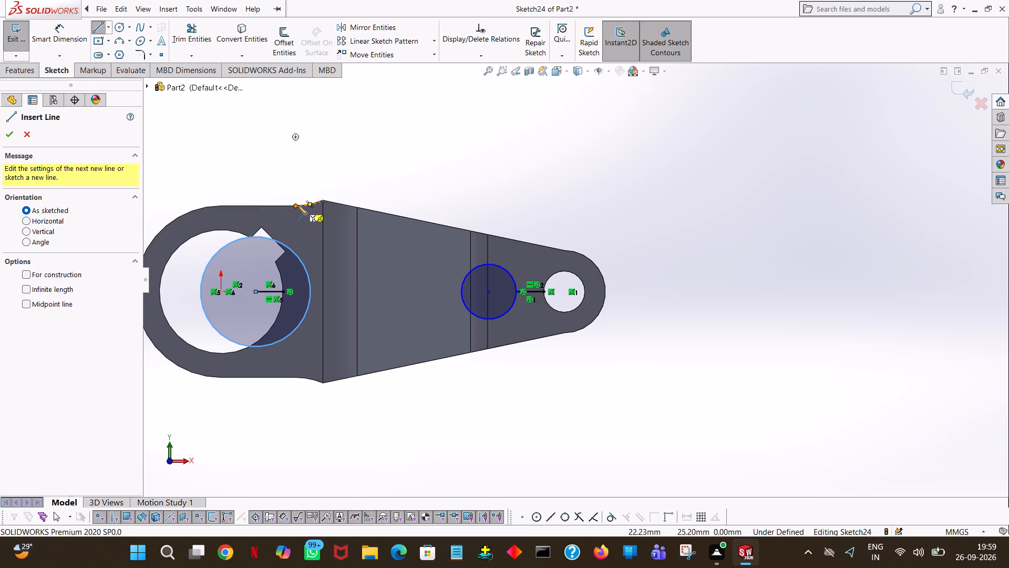
{"action": "left_click", "coordinate": [311, 290]}
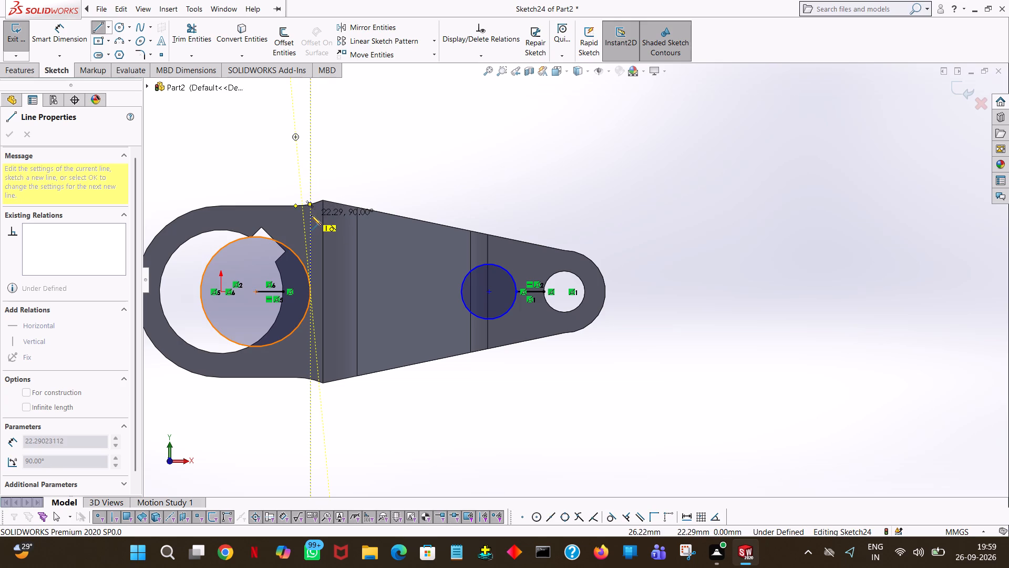
{"action": "left_click", "coordinate": [311, 215]}
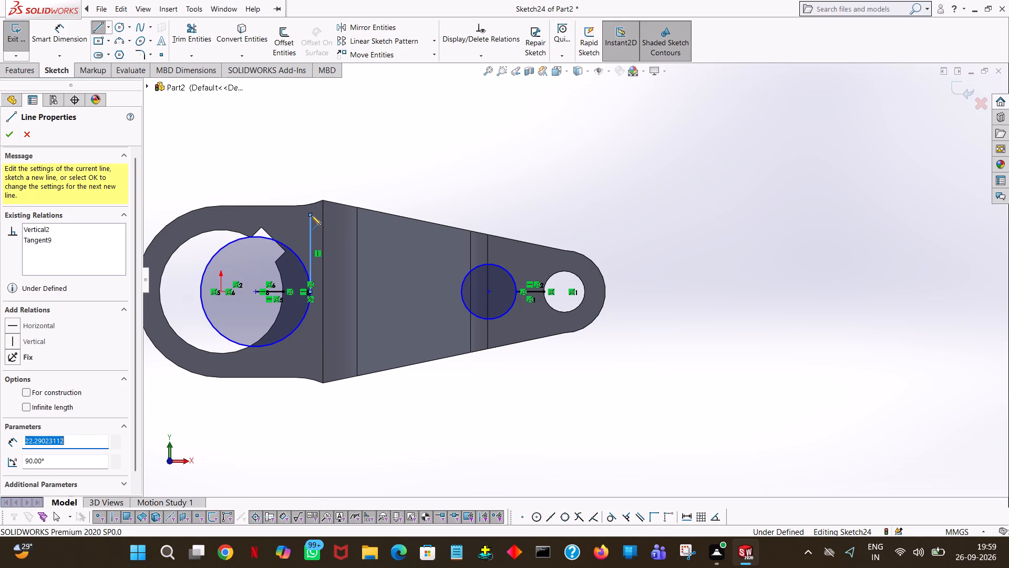
{"action": "type", "text": "25-"}
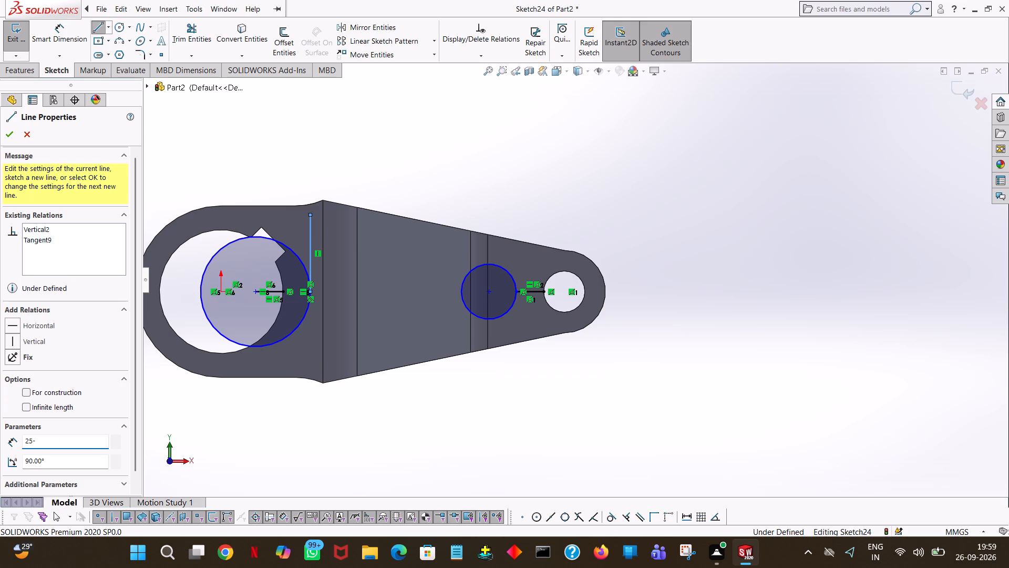
{"action": "key", "text": "8"}
{"action": "key", "text": "Return"}
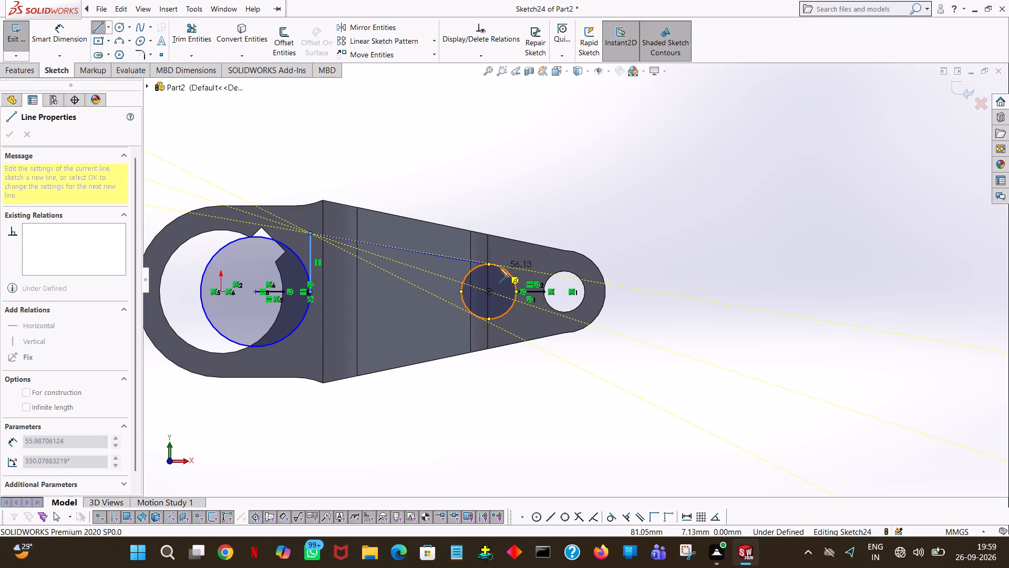
{"action": "left_click", "coordinate": [498, 267]}
{"action": "right_click", "coordinate": [498, 267]}
{"action": "left_click", "coordinate": [514, 277]}
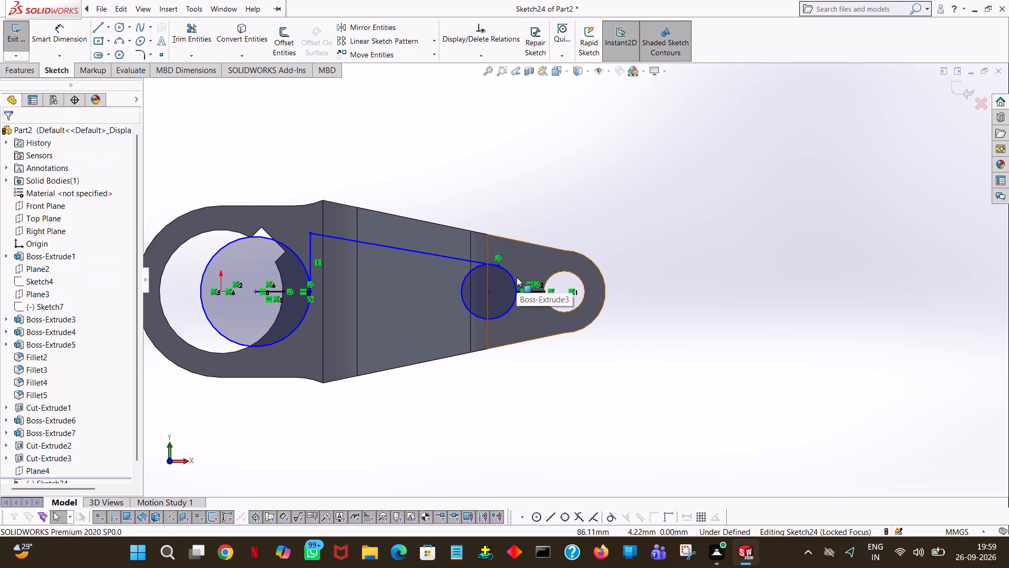
{"action": "right_click", "coordinate": [517, 277]}
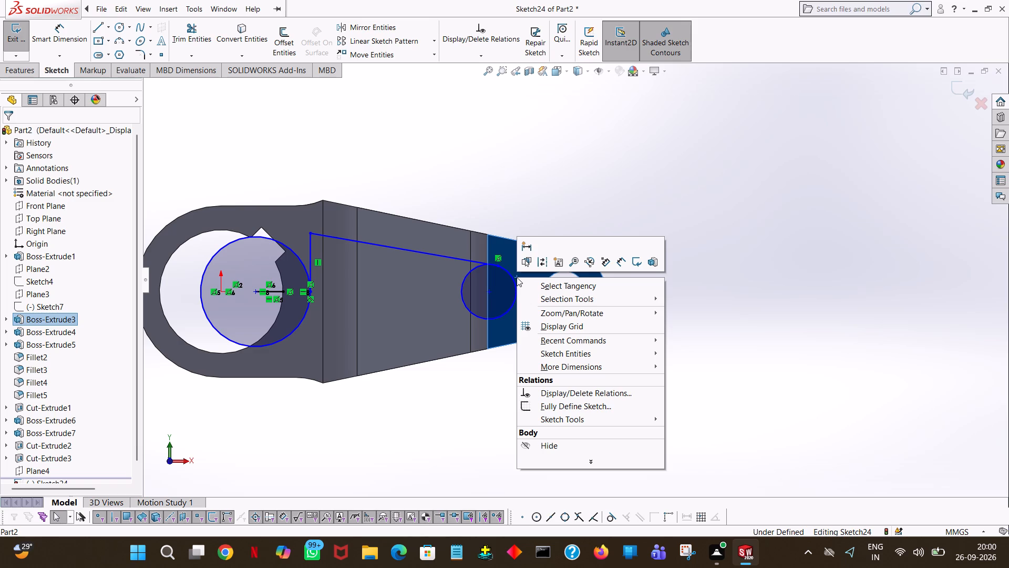
{"action": "left_click", "coordinate": [643, 169]}
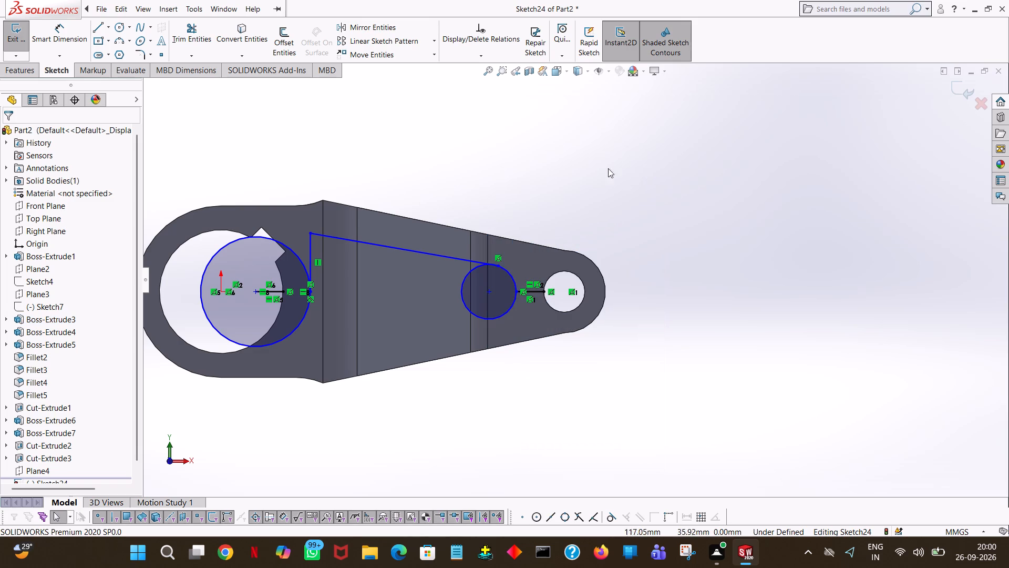
Sketch a matching vertical line of length 25-8 mm downward from the same point, continuing with a sloped line tangent to the small circle's lower side.
{"action": "left_click", "coordinate": [94, 24]}
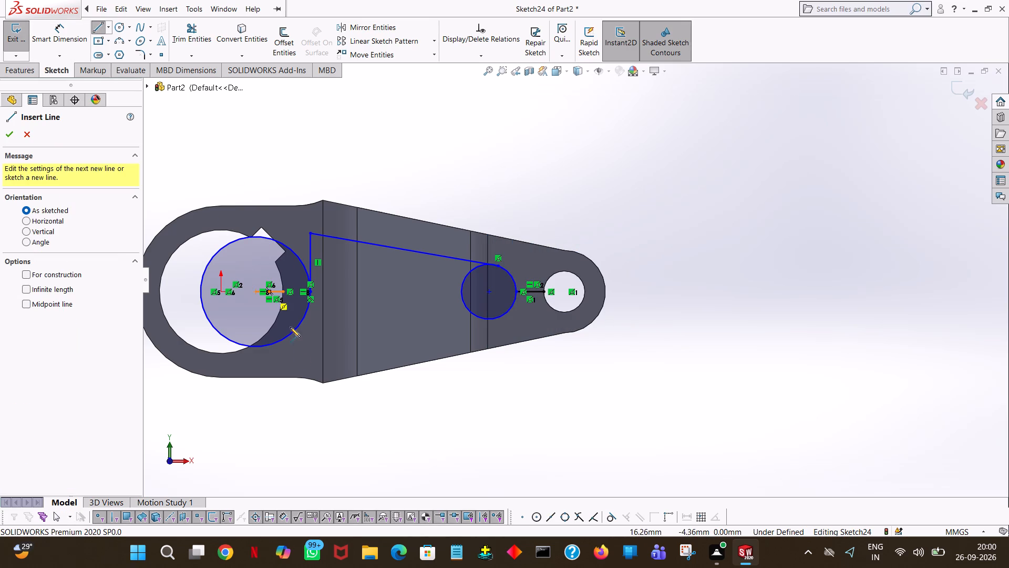
{"action": "left_click", "coordinate": [310, 291]}
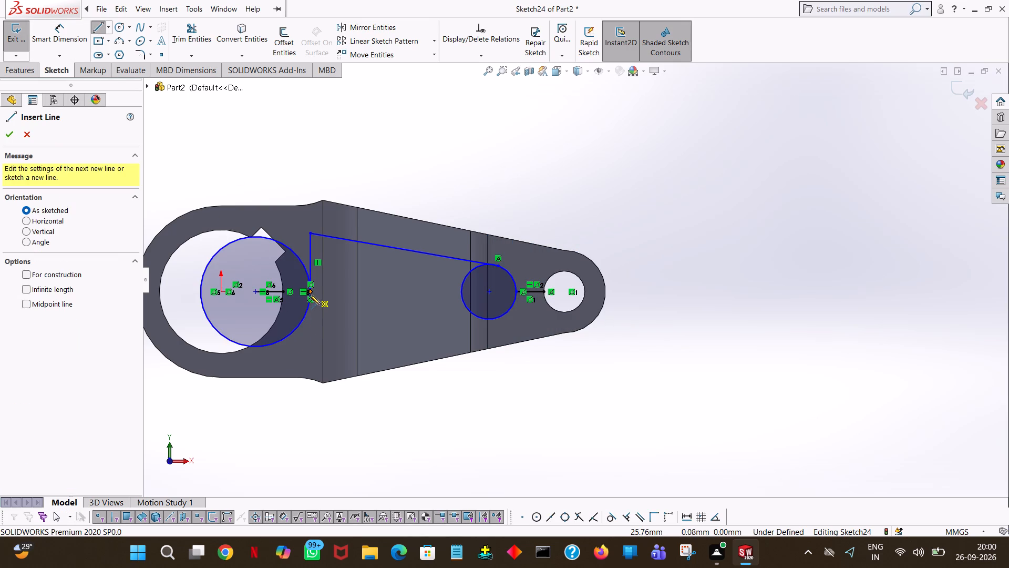
{"action": "left_click", "coordinate": [308, 369]}
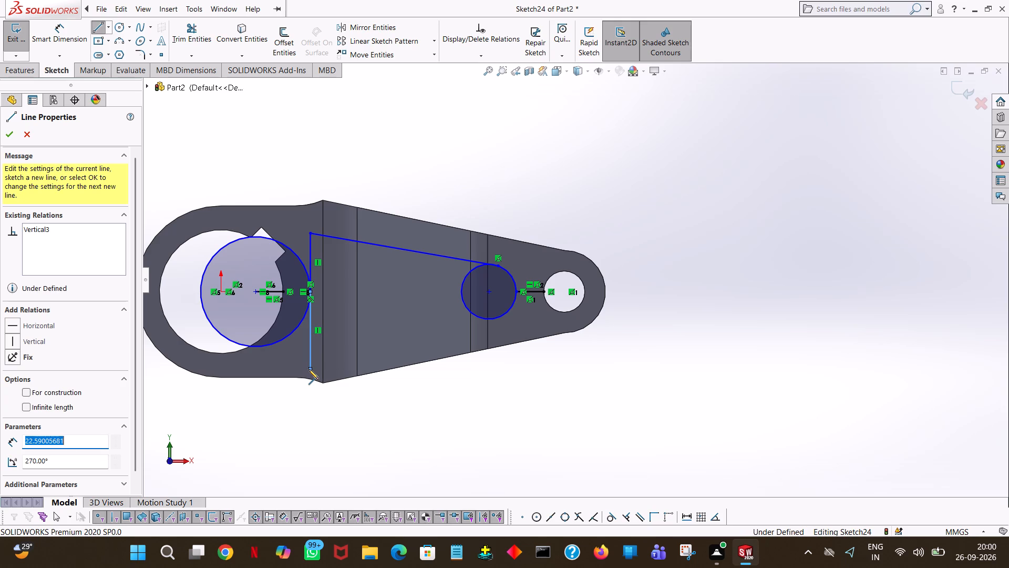
{"action": "key", "text": "2"}
{"action": "key", "text": "8"}
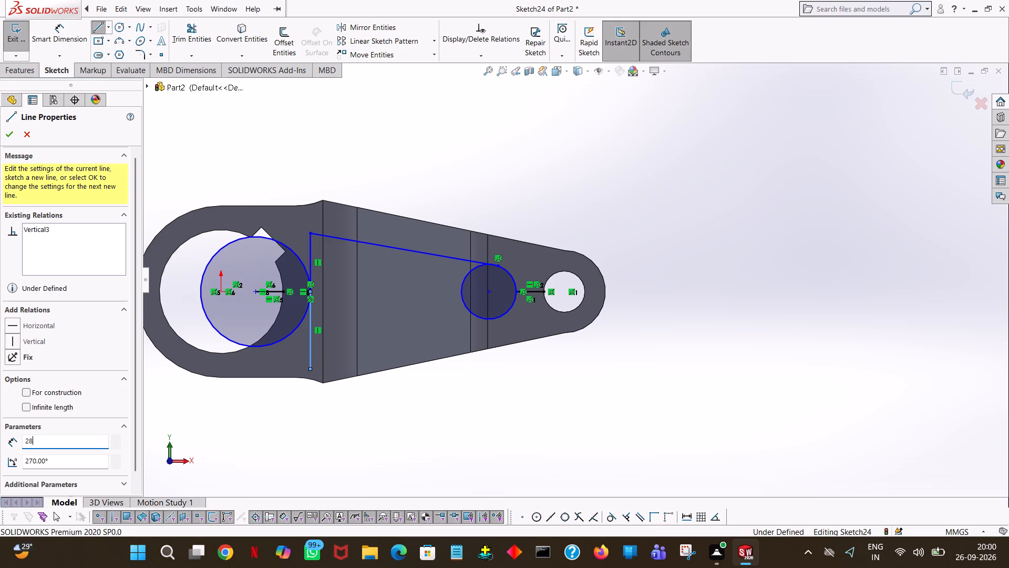
{"action": "key", "text": "BackSpace"}
{"action": "type", "text": "5-8"}
{"action": "key", "text": "Return"}
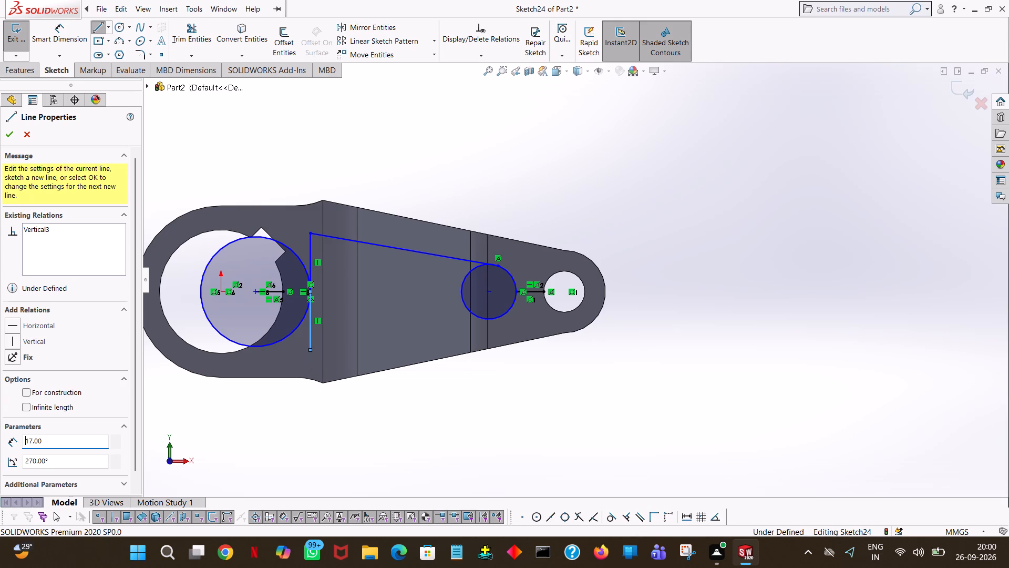
{"action": "left_click", "coordinate": [497, 318]}
{"action": "right_click", "coordinate": [497, 318]}
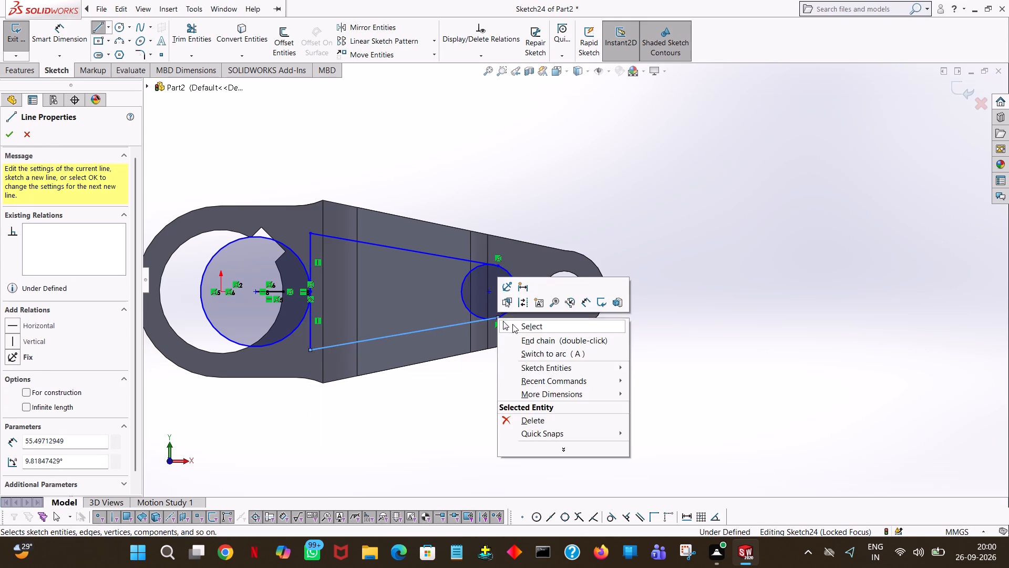
{"action": "left_click", "coordinate": [512, 324]}
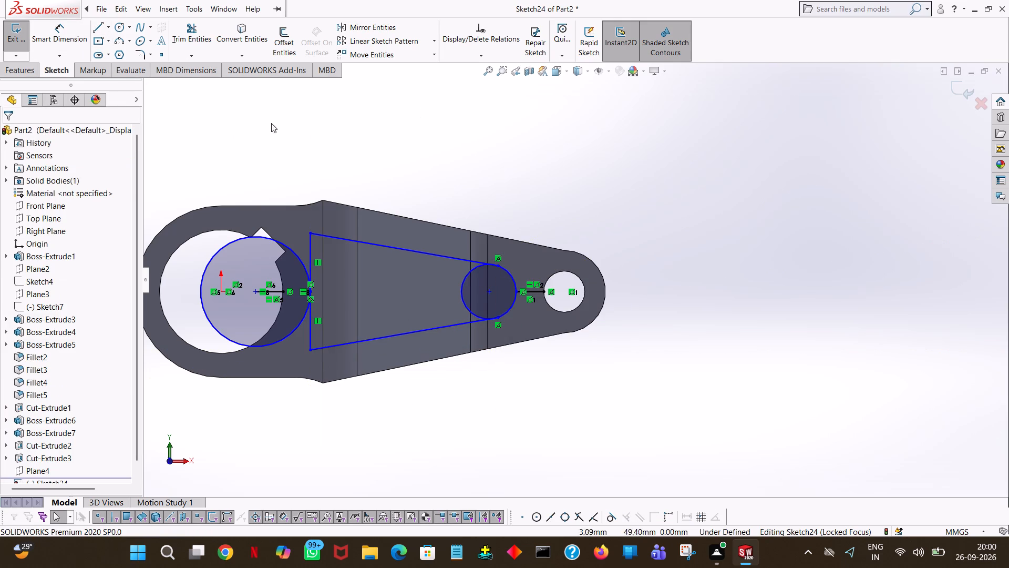
{"action": "left_click", "coordinate": [348, 125]}
Add a diameter dimension to the large sketch circle overlapping the notched hole.
{"action": "left_click", "coordinate": [80, 39]}
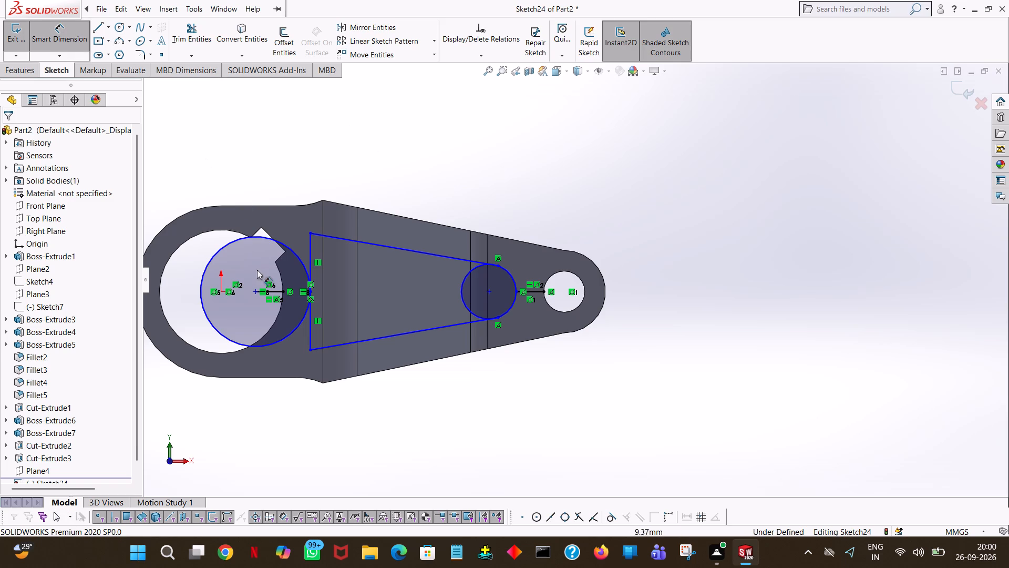
{"action": "left_click", "coordinate": [250, 233]}
{"action": "left_click", "coordinate": [250, 235]}
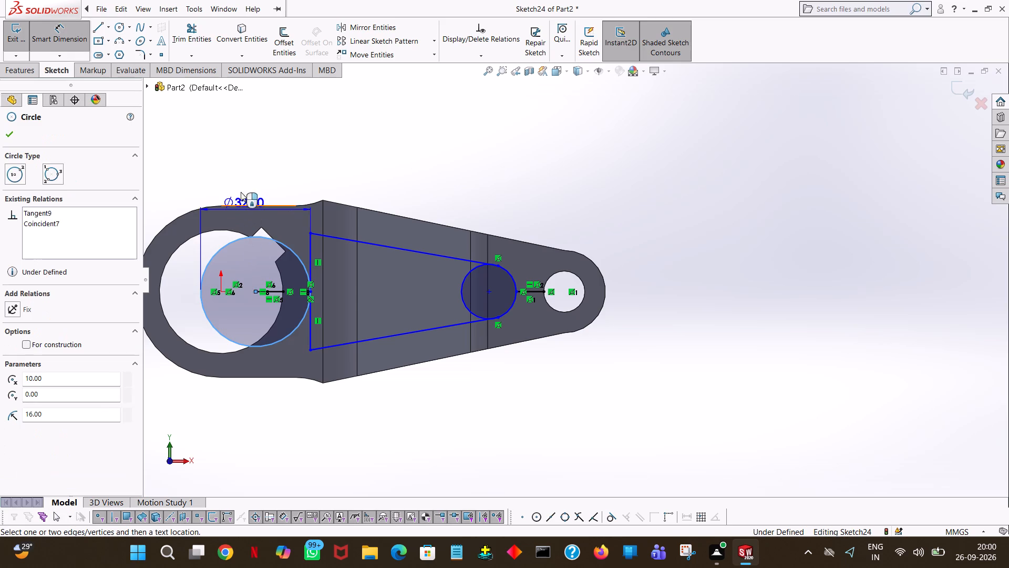
{"action": "left_click", "coordinate": [239, 174]}
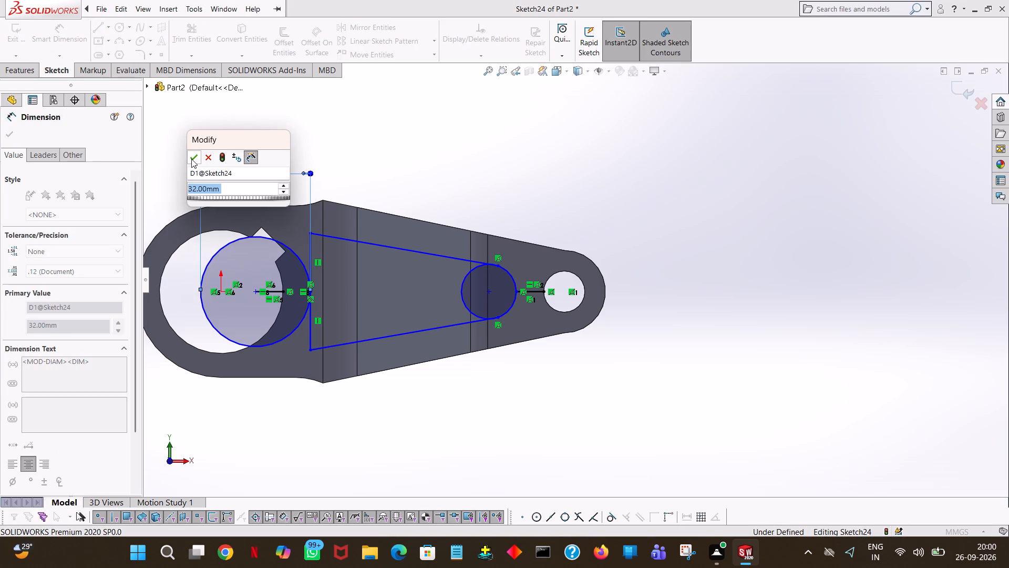
{"action": "left_click", "coordinate": [191, 159]}
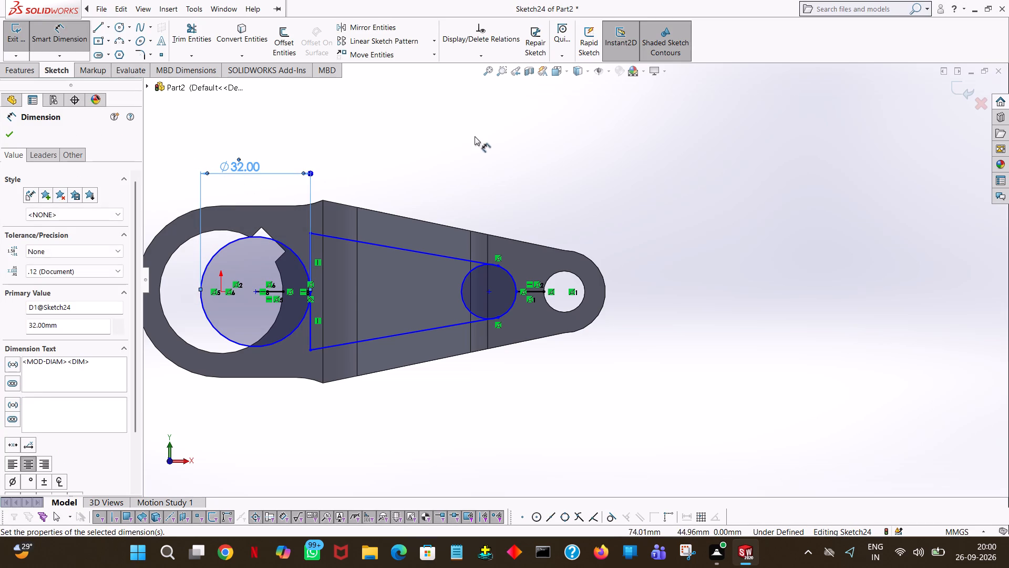
{"action": "left_click", "coordinate": [474, 135]}
Dimension the horizontal distance between the sketch origin and the large circle's centre.
{"action": "left_click", "coordinate": [260, 237]}
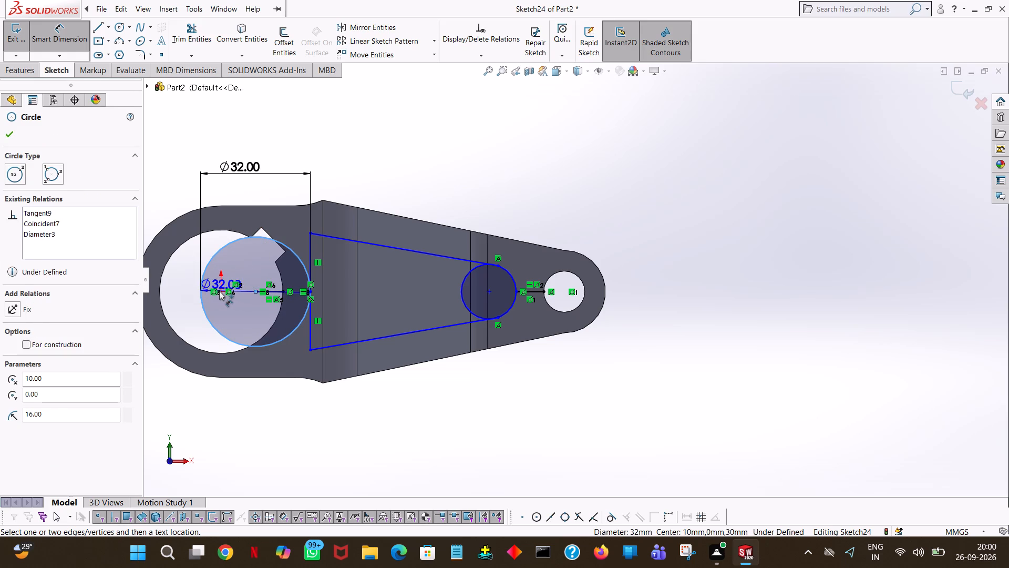
{"action": "left_click", "coordinate": [221, 290]}
{"action": "left_click", "coordinate": [221, 428]}
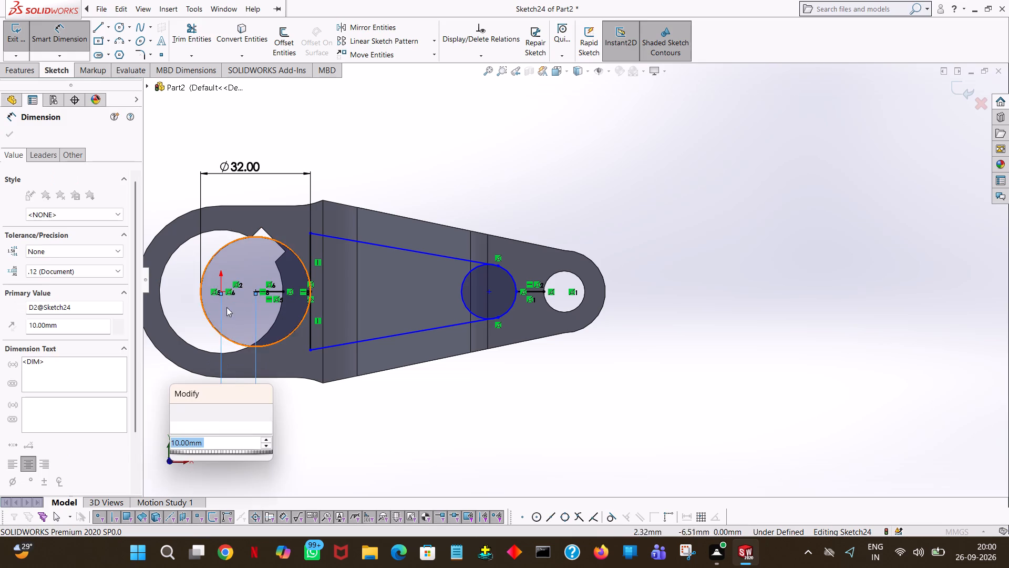
{"action": "left_click", "coordinate": [173, 413]}
{"action": "left_click", "coordinate": [492, 460]}
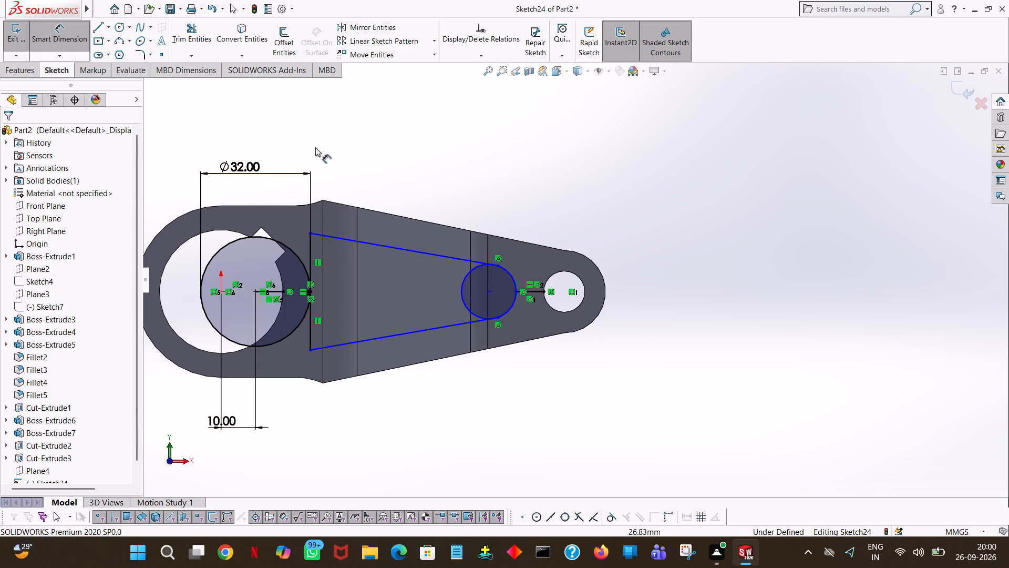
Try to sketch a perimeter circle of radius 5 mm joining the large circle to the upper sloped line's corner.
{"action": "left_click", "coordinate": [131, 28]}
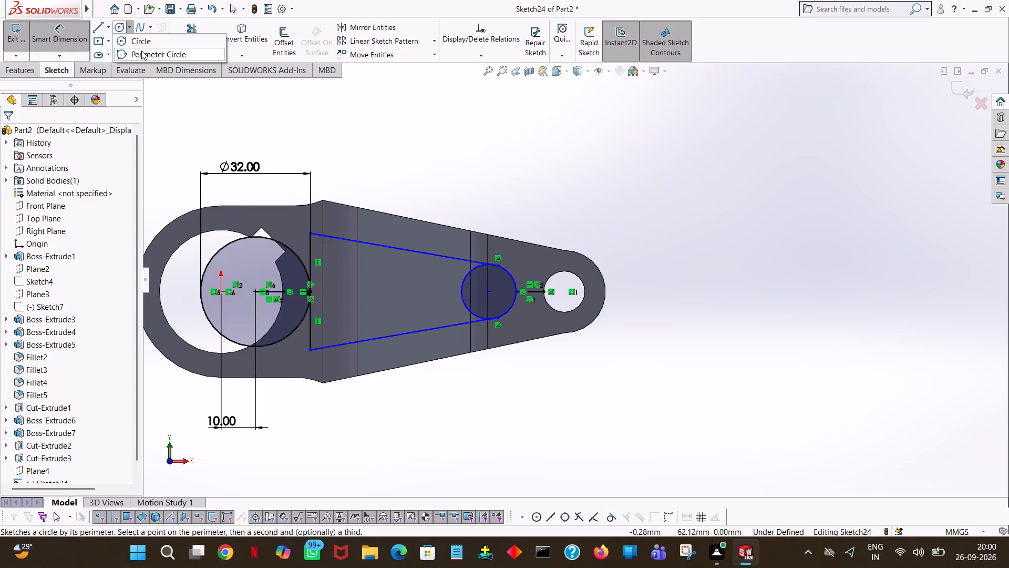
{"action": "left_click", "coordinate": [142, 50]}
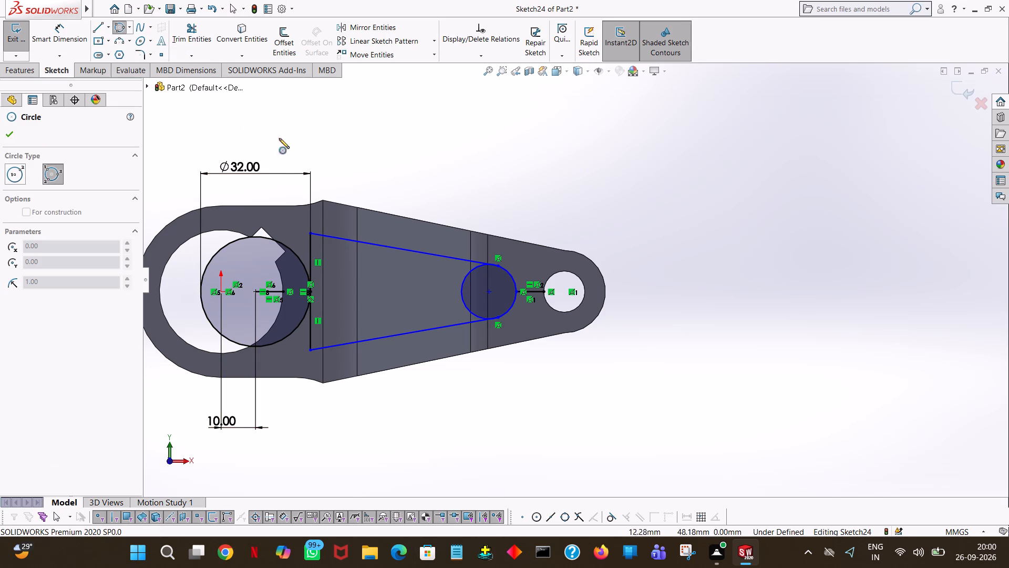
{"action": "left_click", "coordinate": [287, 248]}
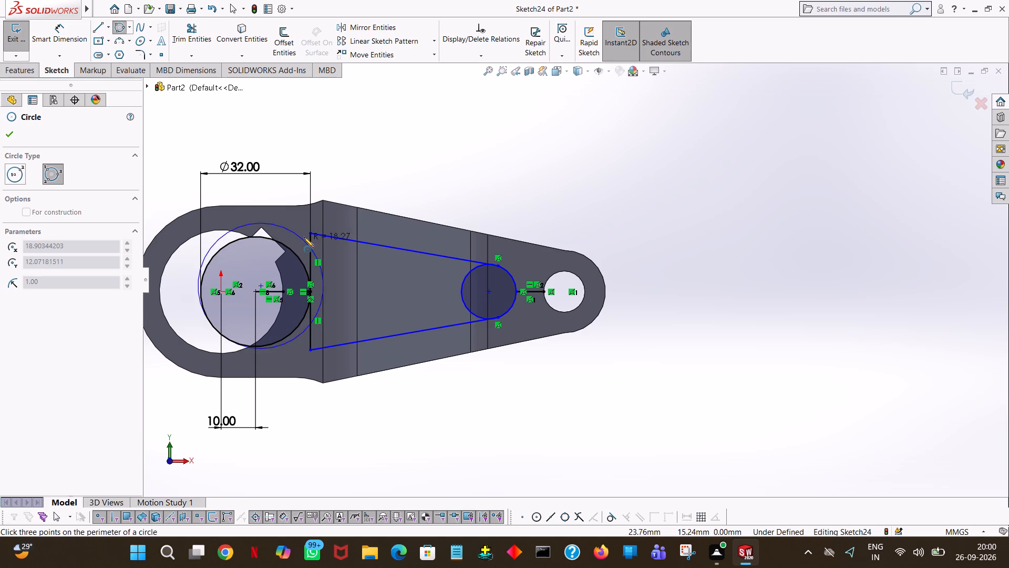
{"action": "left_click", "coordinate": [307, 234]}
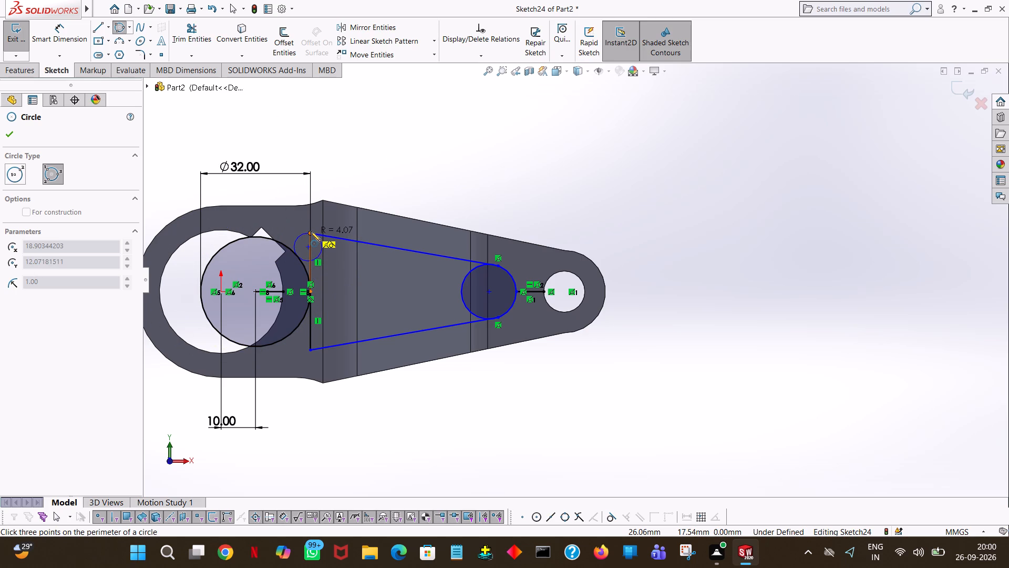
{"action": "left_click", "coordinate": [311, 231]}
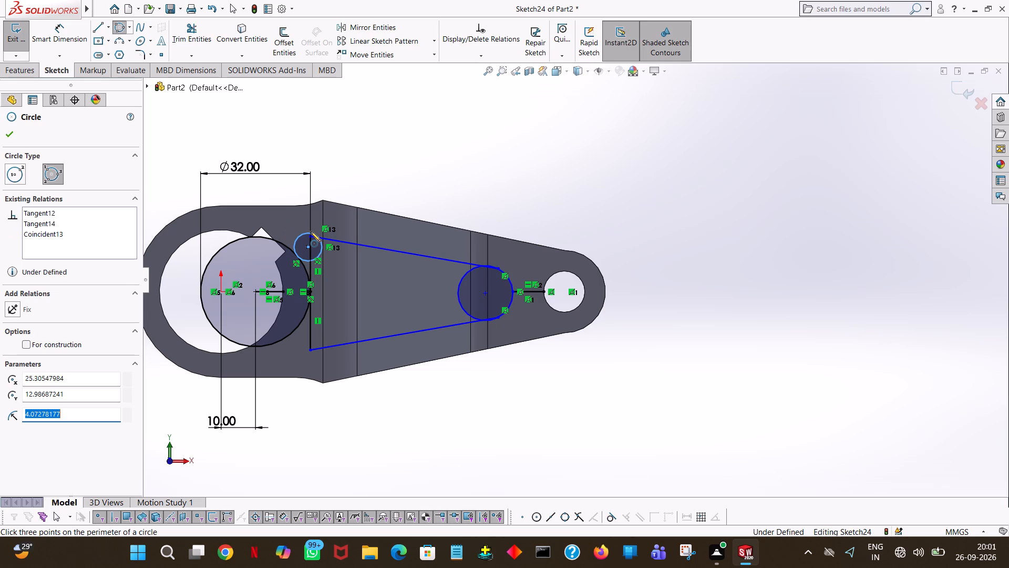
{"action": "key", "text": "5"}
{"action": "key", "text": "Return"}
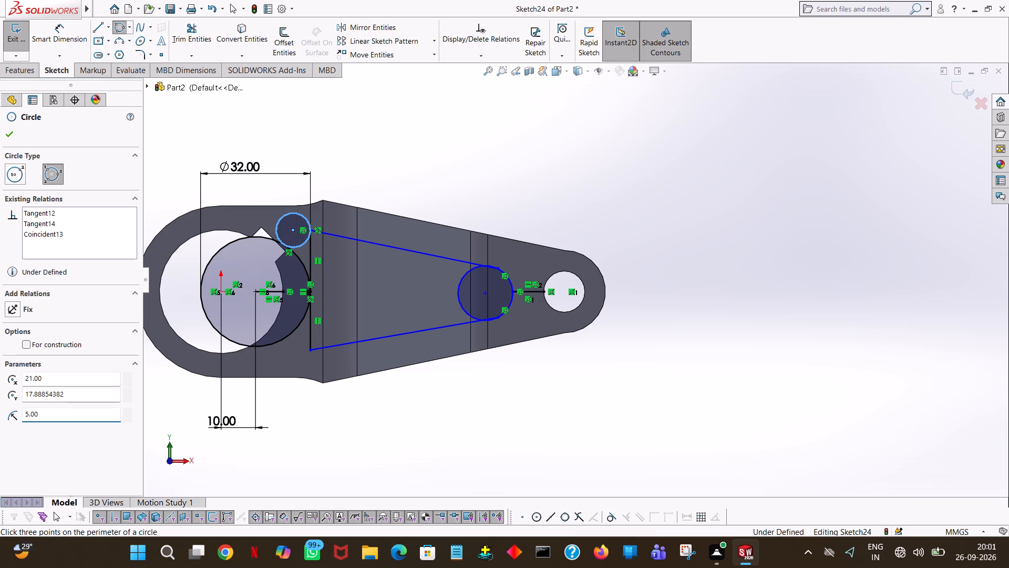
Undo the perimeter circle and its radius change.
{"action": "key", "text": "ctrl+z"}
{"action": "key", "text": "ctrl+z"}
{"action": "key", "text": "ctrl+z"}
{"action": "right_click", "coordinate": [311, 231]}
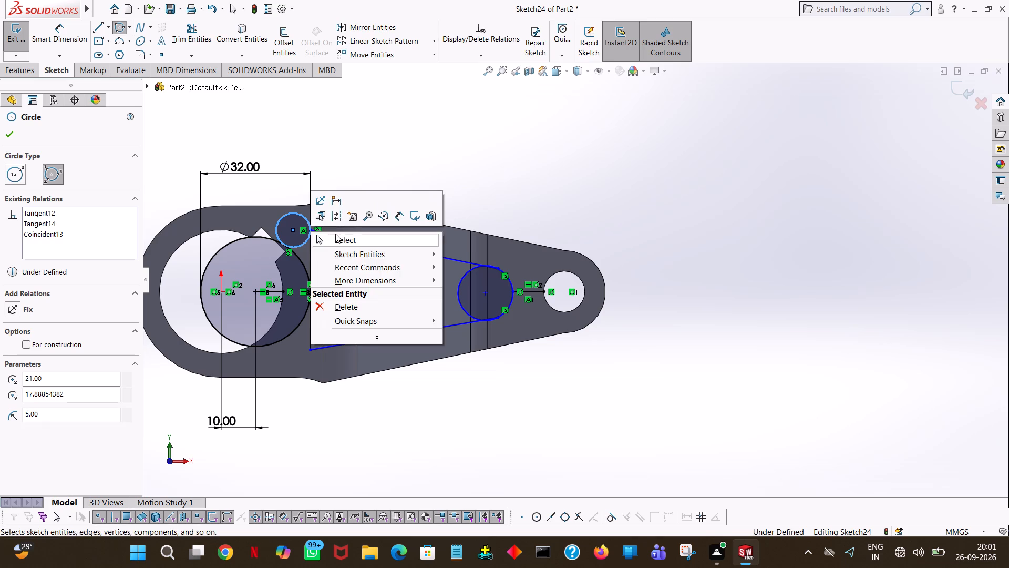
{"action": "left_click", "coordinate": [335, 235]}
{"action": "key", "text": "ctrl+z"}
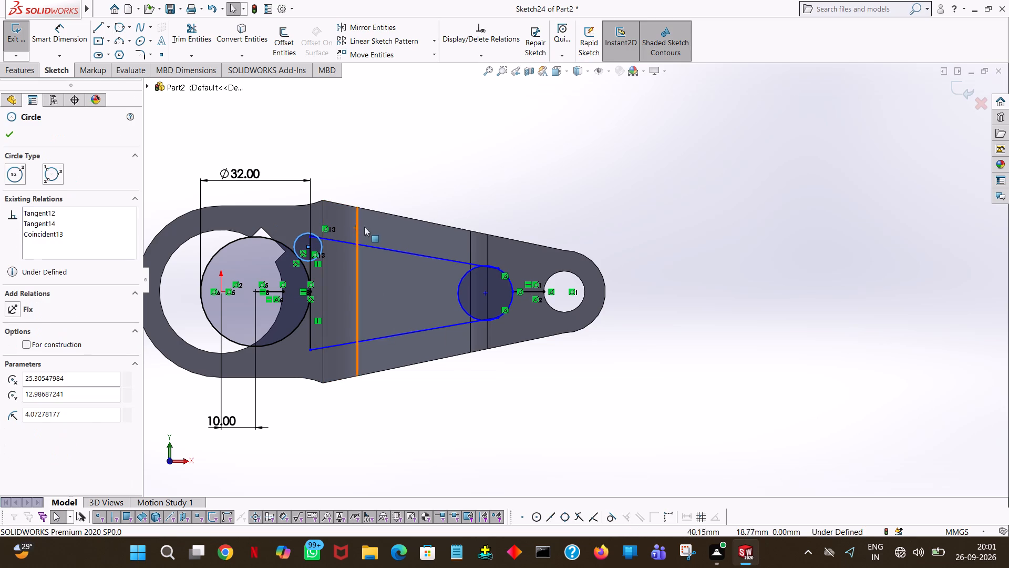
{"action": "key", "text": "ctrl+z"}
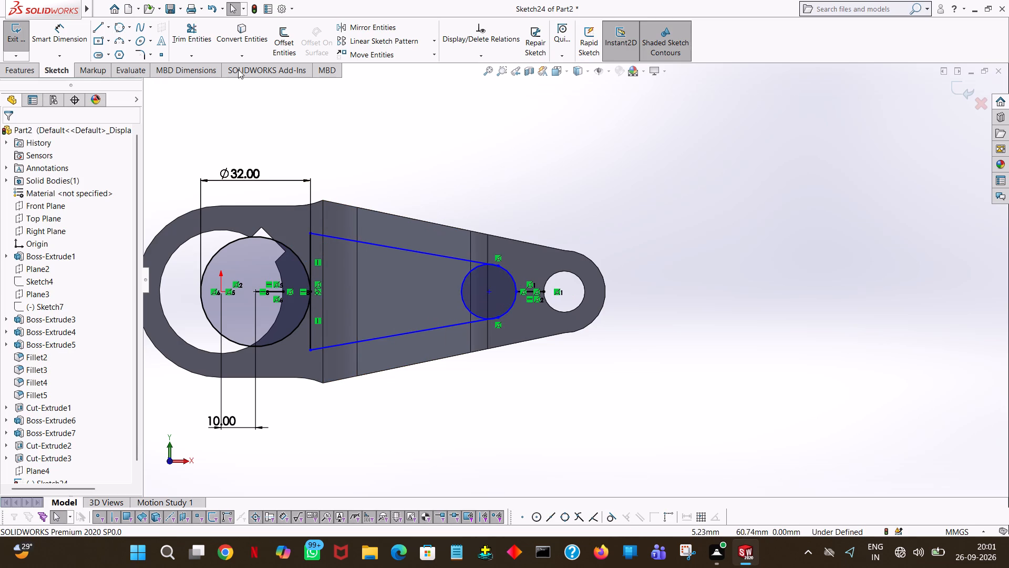
Dimension the horizontal extent of the upper sloped line.
{"action": "left_click", "coordinate": [79, 30]}
{"action": "left_click", "coordinate": [366, 243]}
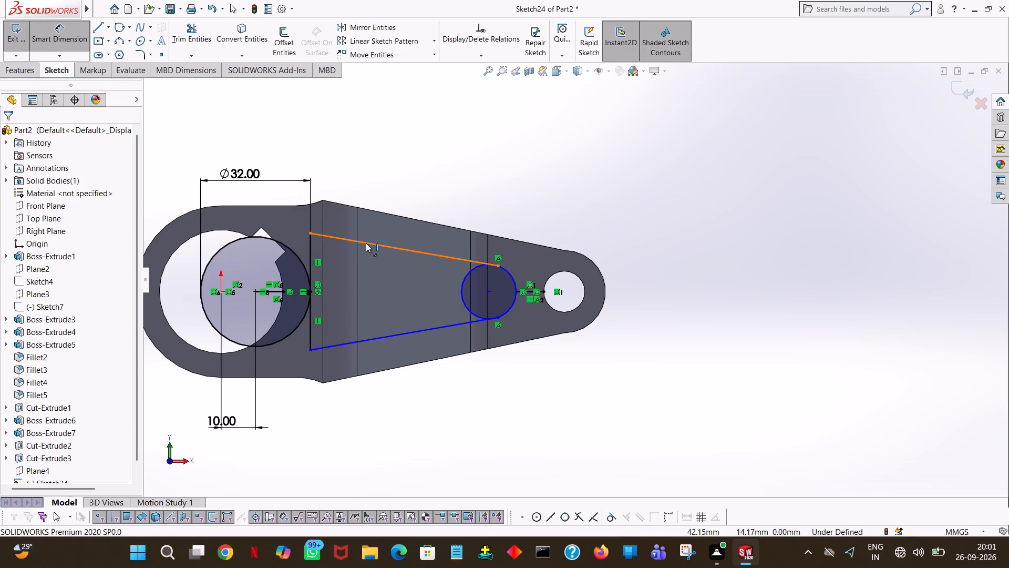
{"action": "left_click", "coordinate": [437, 144]}
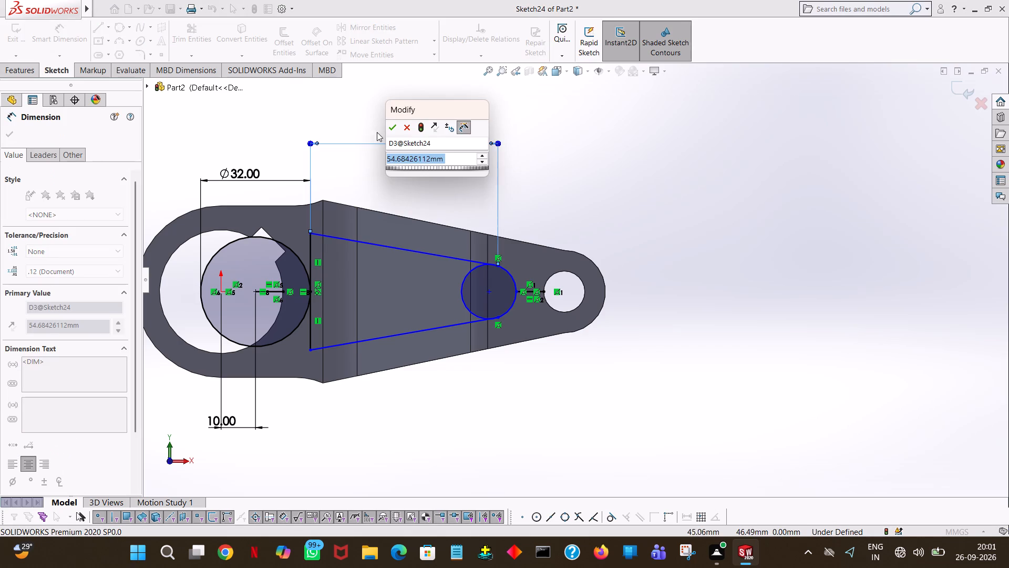
{"action": "left_click", "coordinate": [395, 128]}
Dimension the perpendicular distance between the sketch origin and the upper sloped line.
{"action": "left_click", "coordinate": [401, 247]}
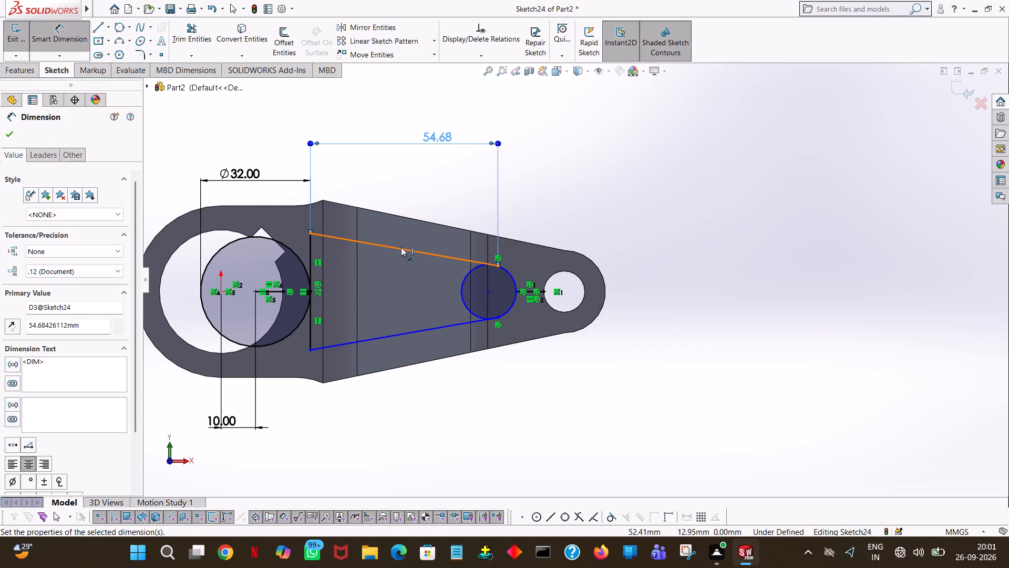
{"action": "left_click", "coordinate": [222, 292]}
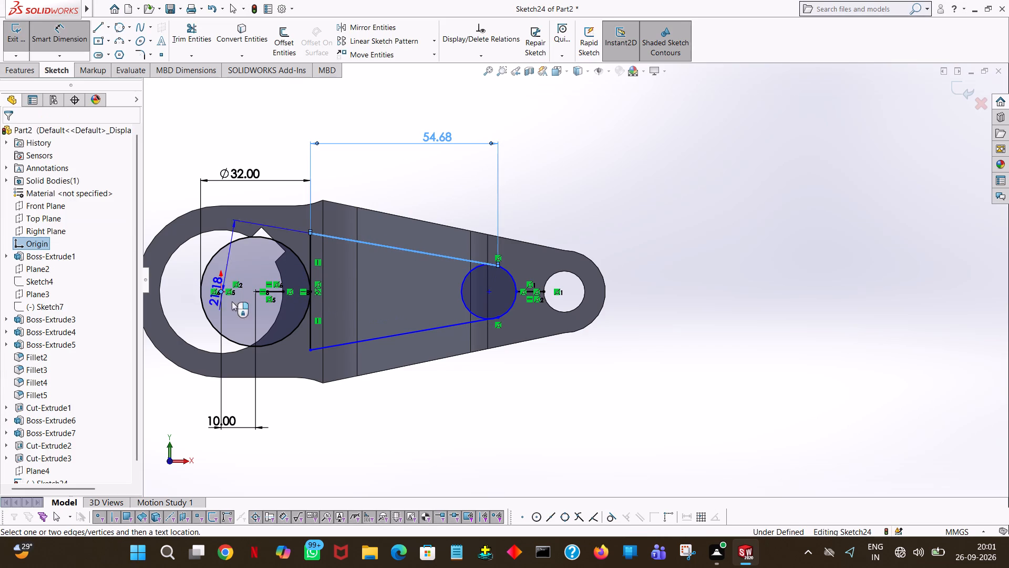
{"action": "left_click", "coordinate": [701, 404]}
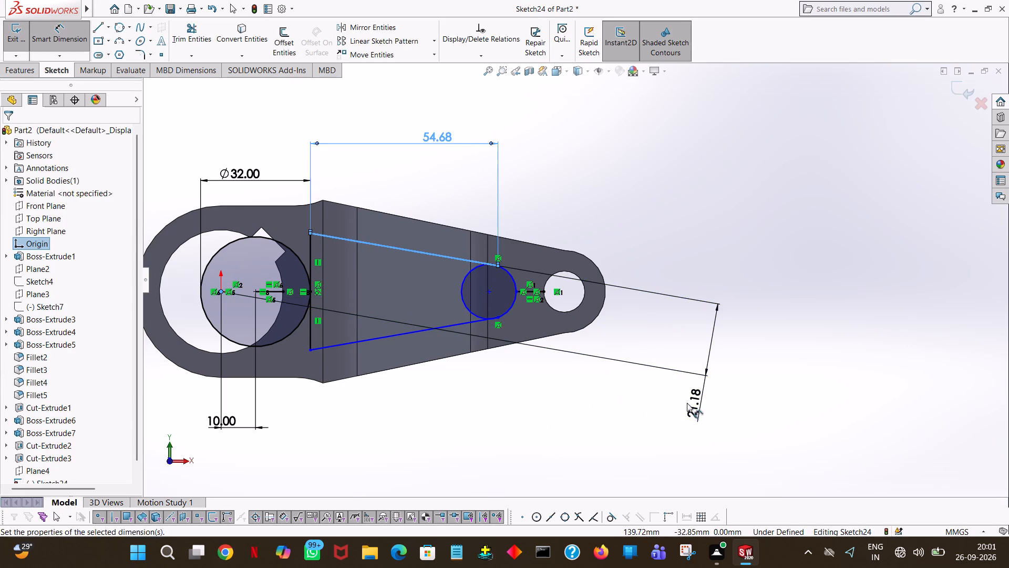
{"action": "left_click", "coordinate": [655, 391]}
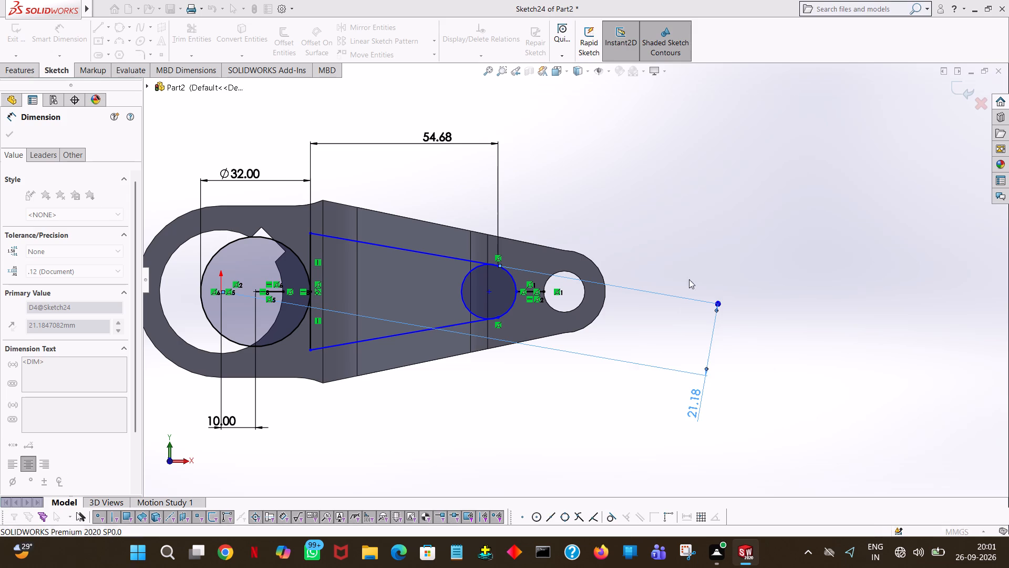
{"action": "left_click", "coordinate": [703, 200]}
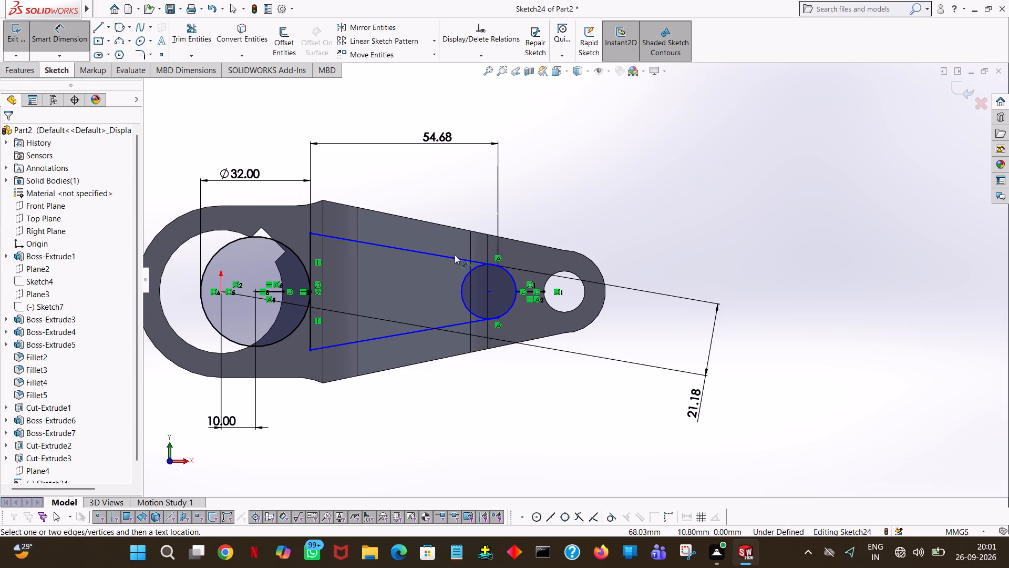
Dimension the angle between the upper sloped line and the lower vertical line.
{"action": "left_click", "coordinate": [448, 256]}
{"action": "left_click", "coordinate": [308, 301]}
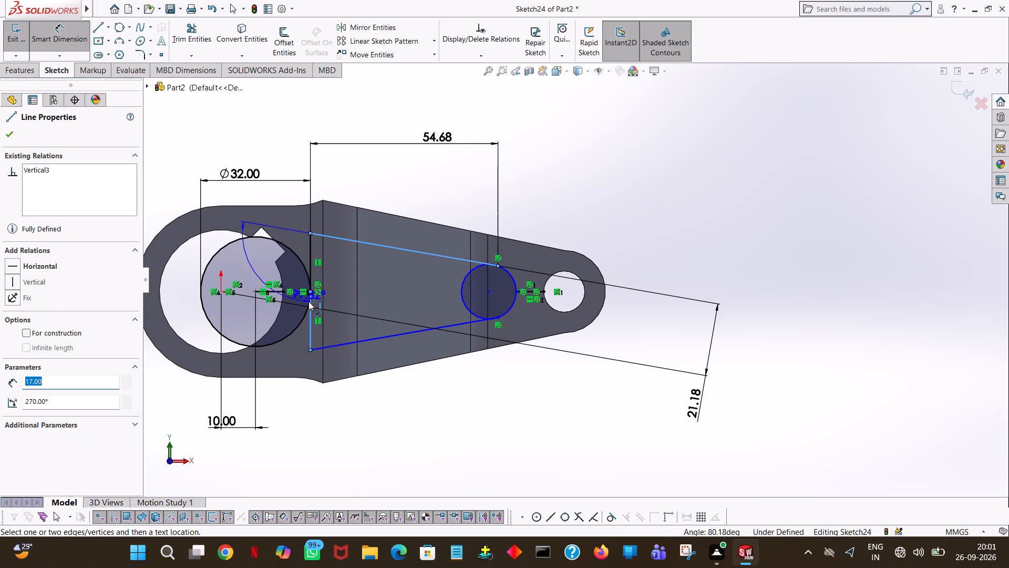
{"action": "left_click", "coordinate": [472, 417]}
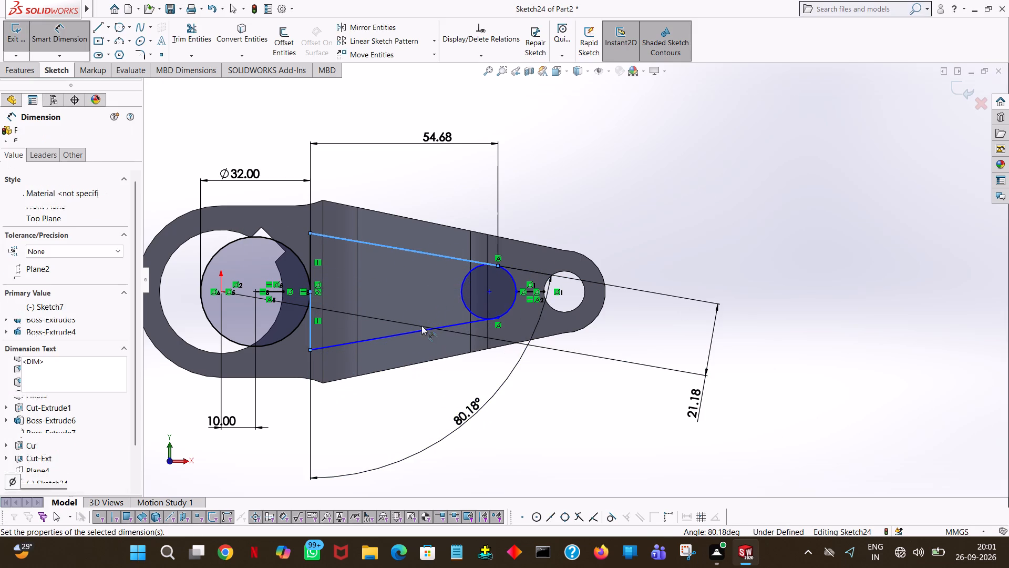
{"action": "left_click", "coordinate": [421, 400]}
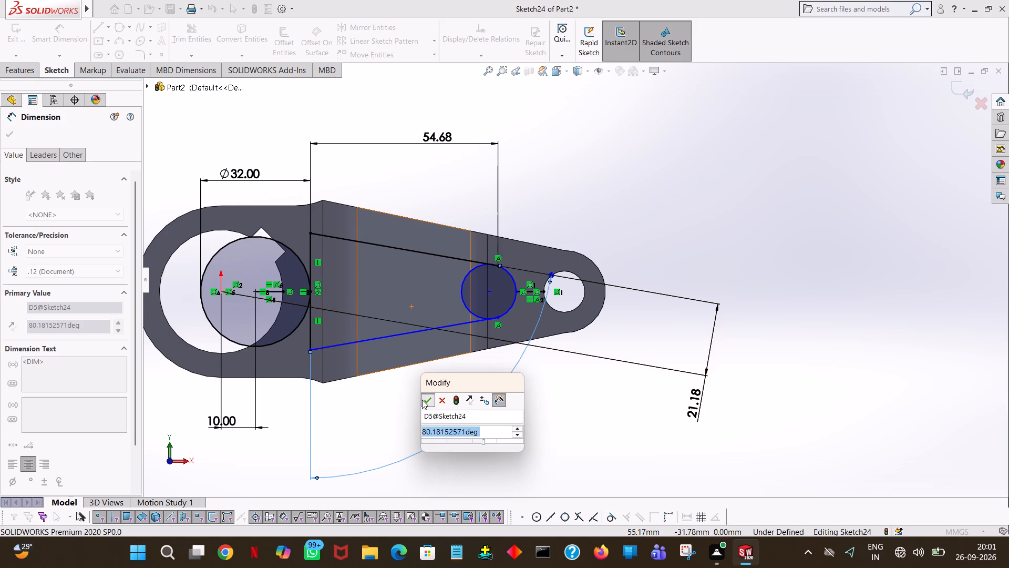
{"action": "left_click", "coordinate": [671, 189]}
{"action": "left_click", "coordinate": [671, 189]}
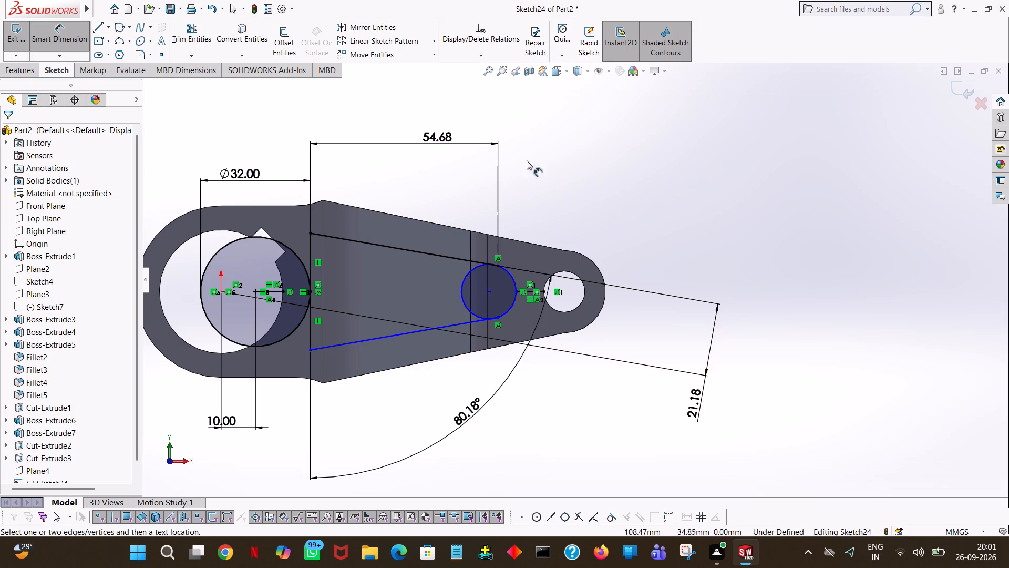
Sketch a perimeter circle of radius 5 mm tangent to the large circle and passing through the upper sloped line's corner.
{"action": "left_click", "coordinate": [122, 29]}
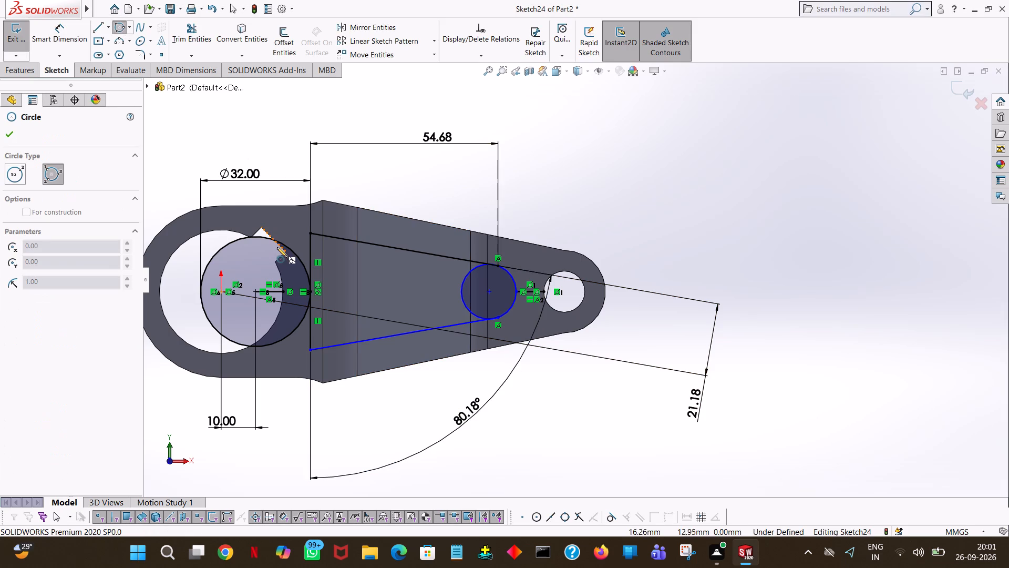
{"action": "left_click", "coordinate": [283, 244]}
{"action": "left_click", "coordinate": [307, 234]}
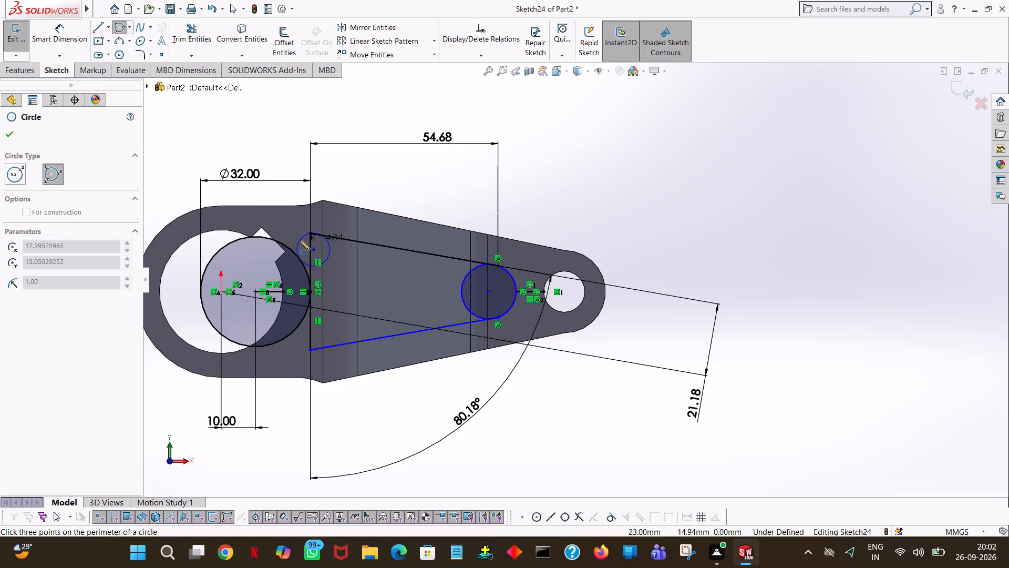
{"action": "left_click", "coordinate": [300, 240]}
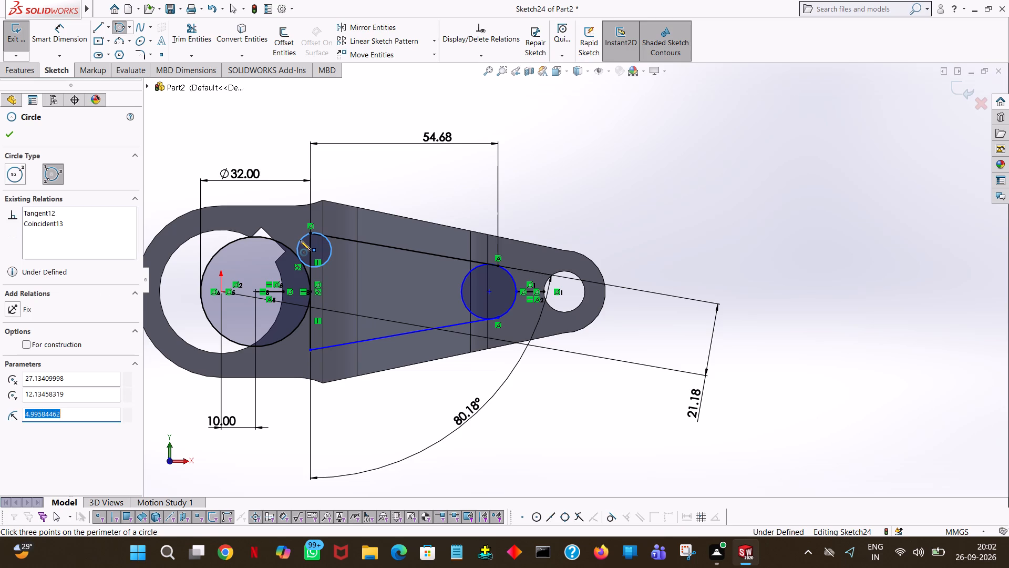
{"action": "right_click", "coordinate": [300, 240]}
{"action": "left_click", "coordinate": [321, 251]}
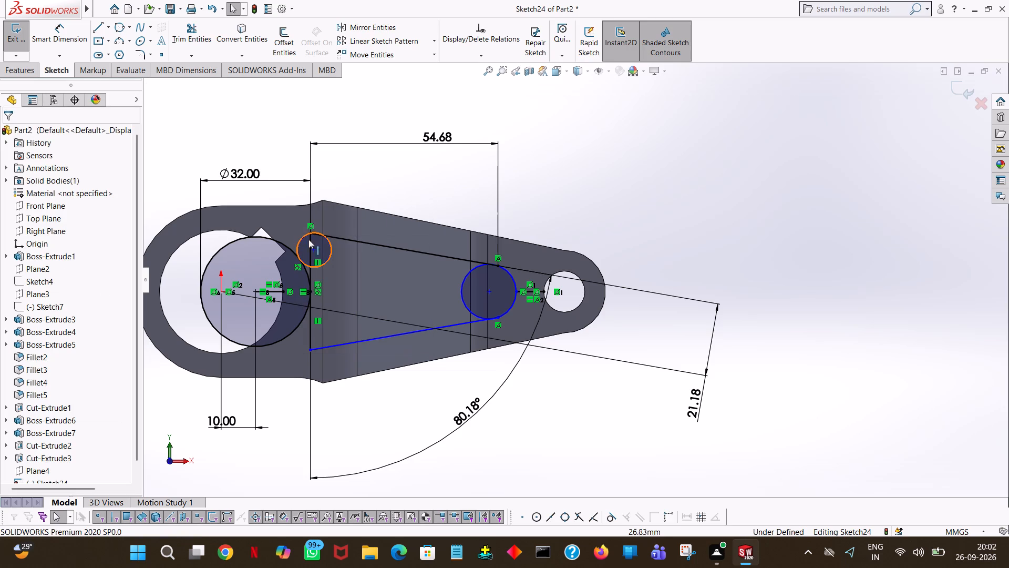
{"action": "left_click", "coordinate": [304, 239]}
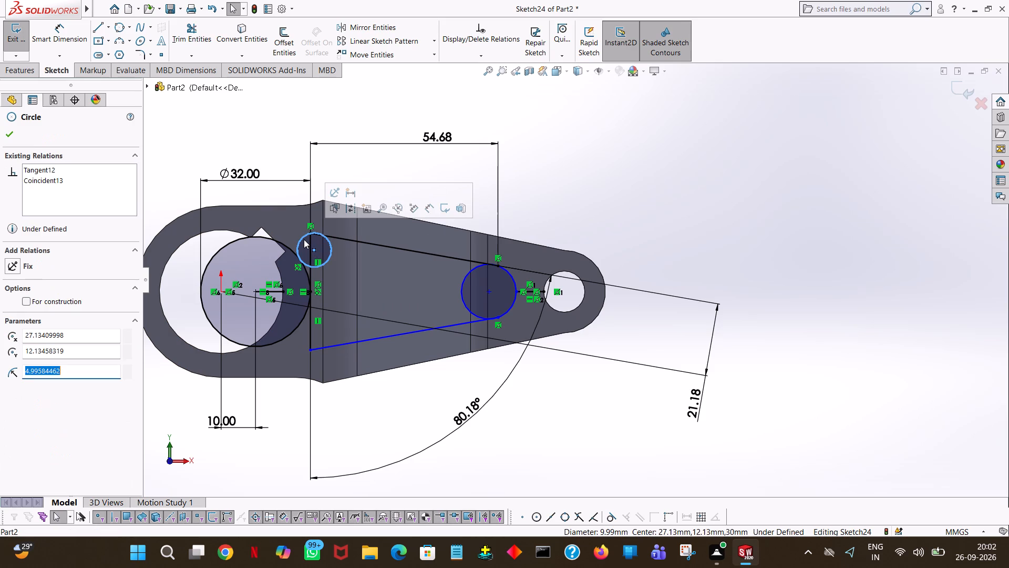
{"action": "key", "text": "5"}
{"action": "key", "text": "Return"}
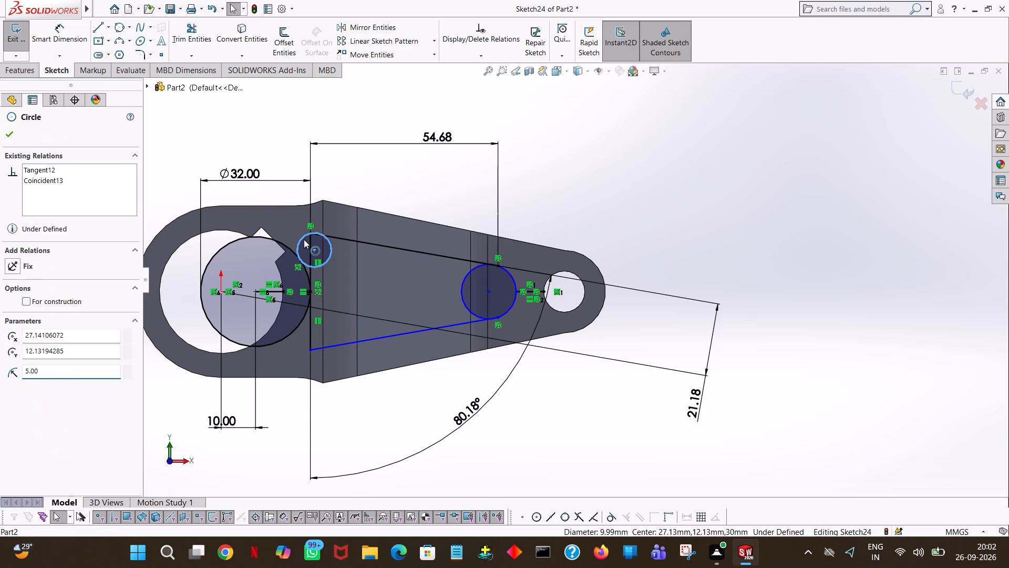
{"action": "left_click", "coordinate": [619, 173]}
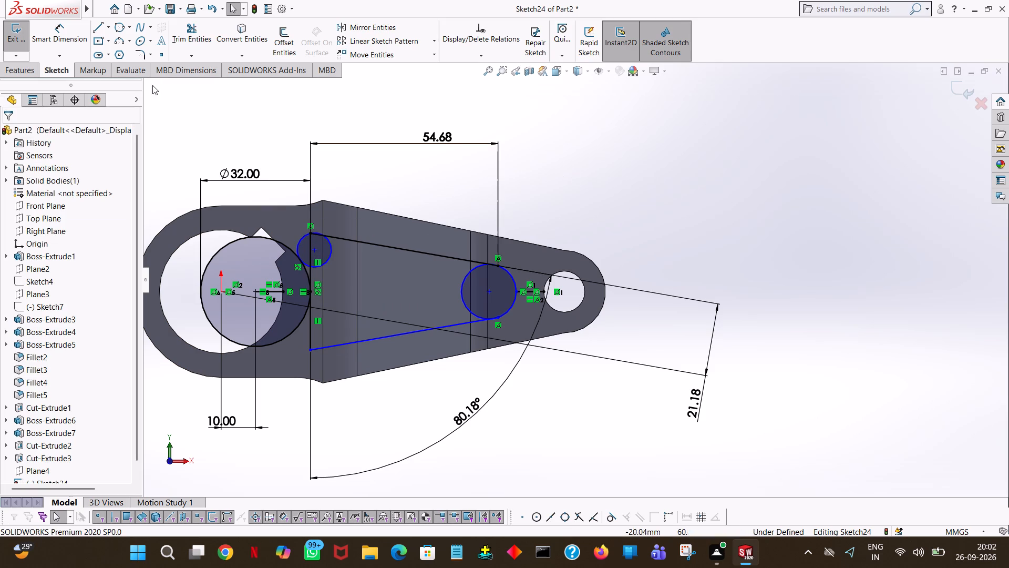
Trim the 5 mm-radius circle to the outer arc linking large circle and upper sloped line, removing the line's stub and the upper vertical line.
{"action": "left_click", "coordinate": [195, 23]}
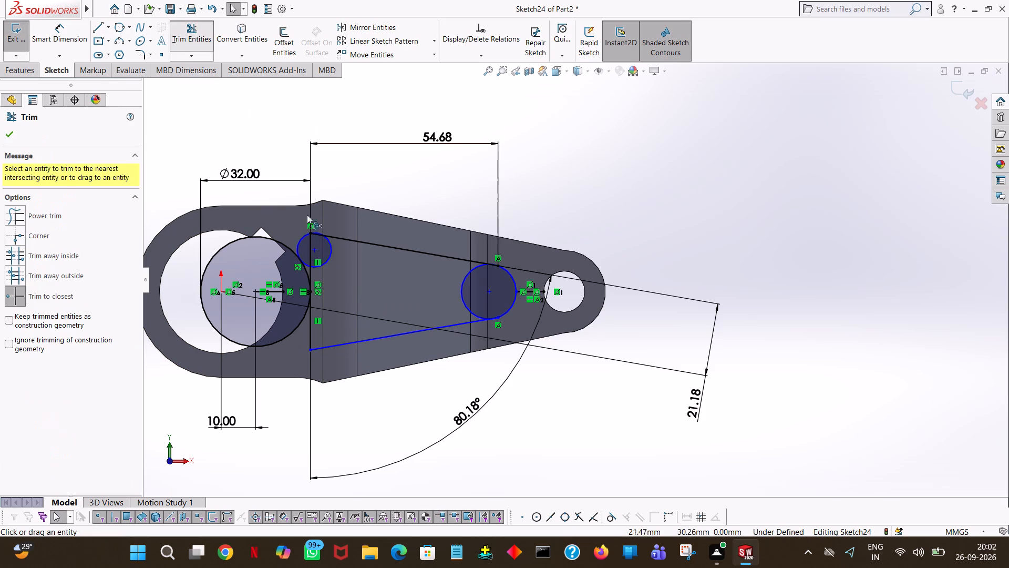
{"action": "left_click", "coordinate": [330, 256]}
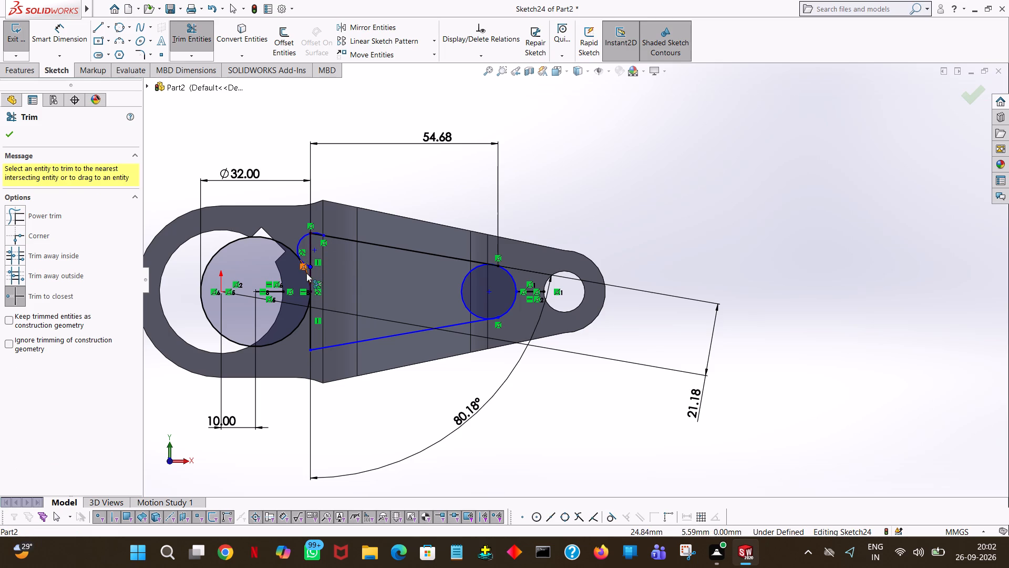
{"action": "scroll", "coordinate": [306, 273], "scroll_direction": "down", "scroll_amount": 4, "text": "ctrl"}
{"action": "scroll", "coordinate": [374, 269], "scroll_direction": "down", "scroll_amount": 5, "text": "ctrl"}
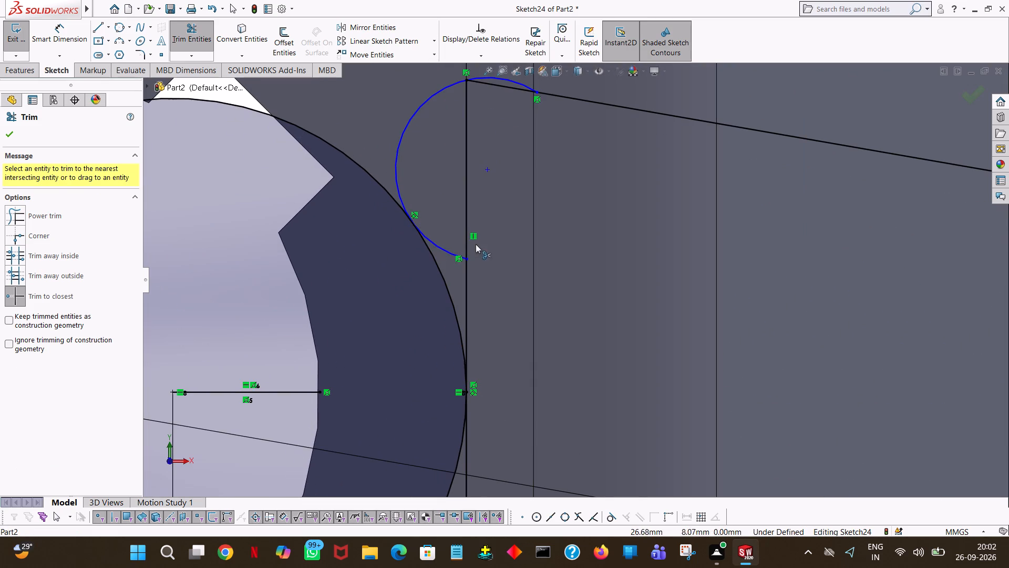
{"action": "left_click", "coordinate": [448, 251]}
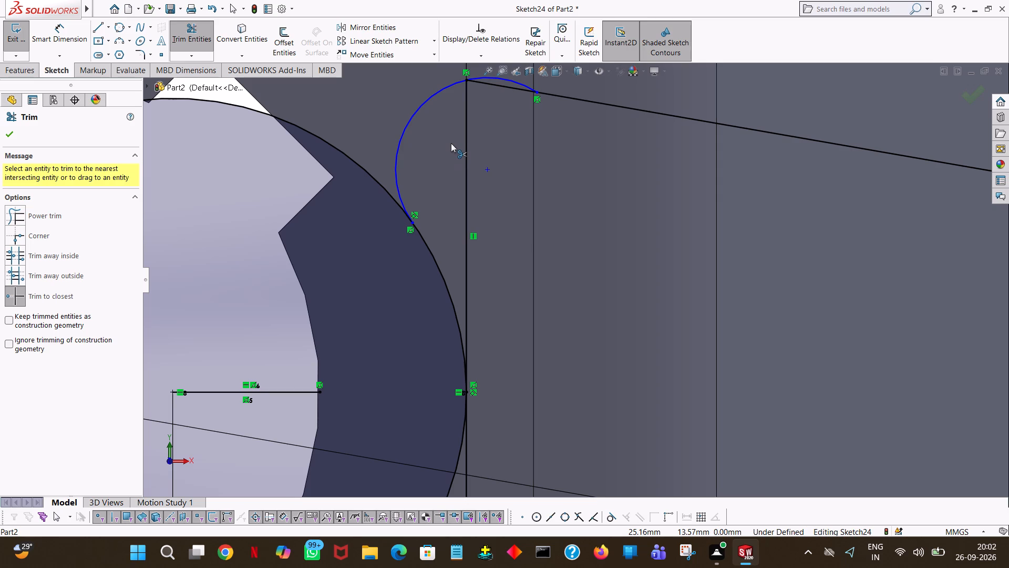
{"action": "left_click", "coordinate": [505, 83]}
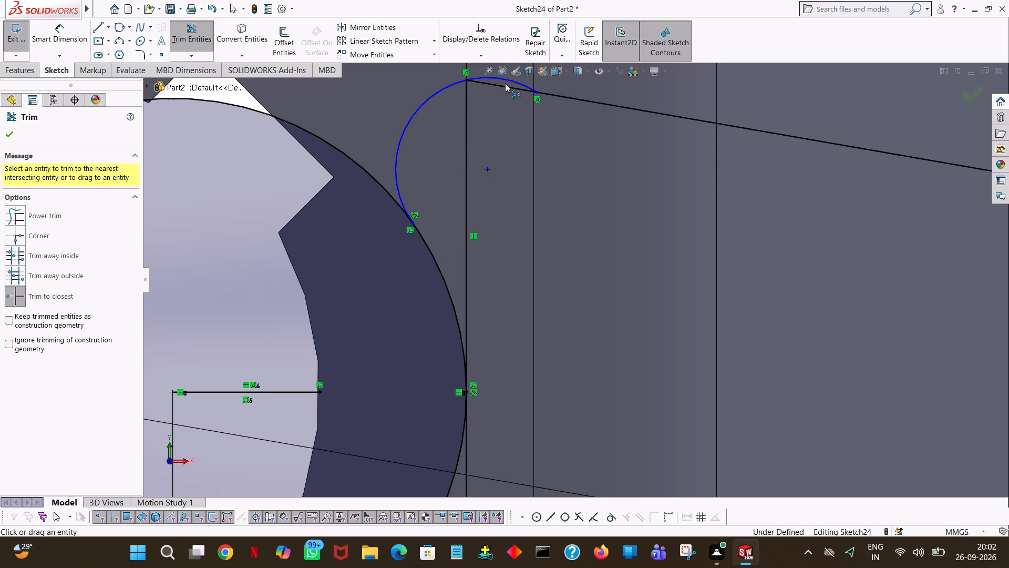
{"action": "left_click", "coordinate": [504, 86]}
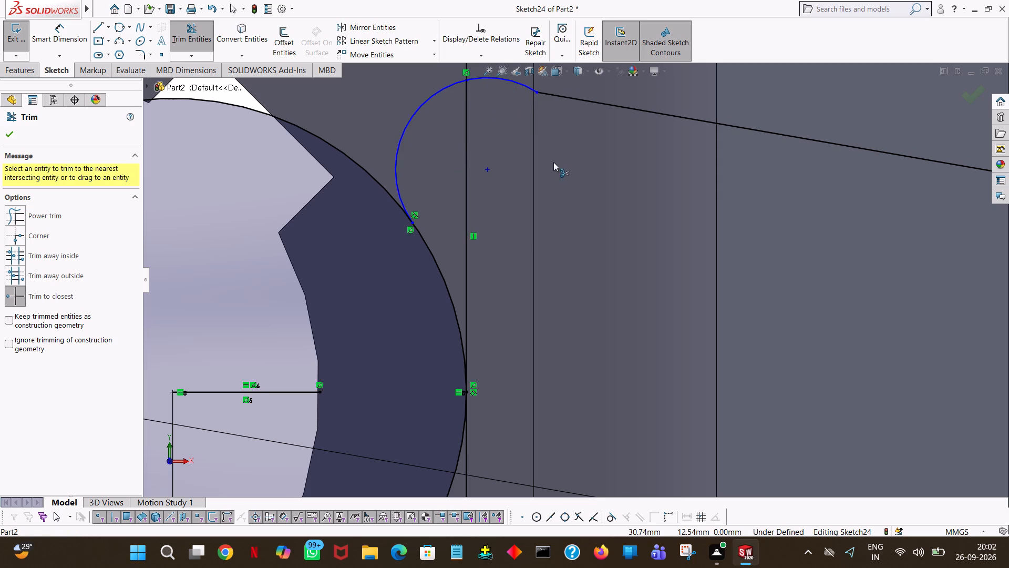
{"action": "left_click", "coordinate": [468, 150]}
{"action": "scroll", "coordinate": [468, 150], "scroll_direction": "down", "scroll_amount": 2, "text": "ctrl"}
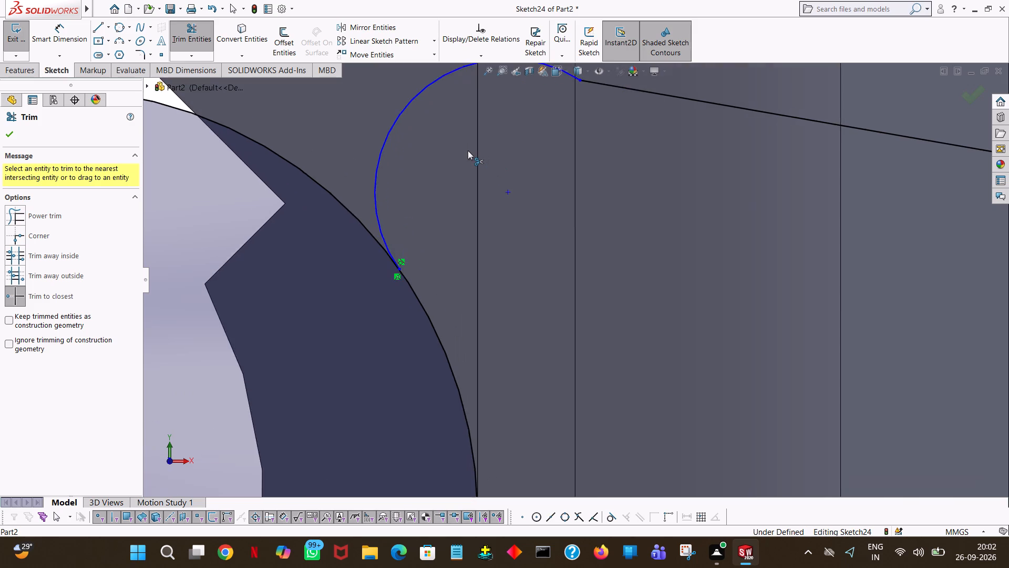
{"action": "scroll", "coordinate": [468, 150], "scroll_direction": "up", "scroll_amount": 9, "text": "ctrl"}
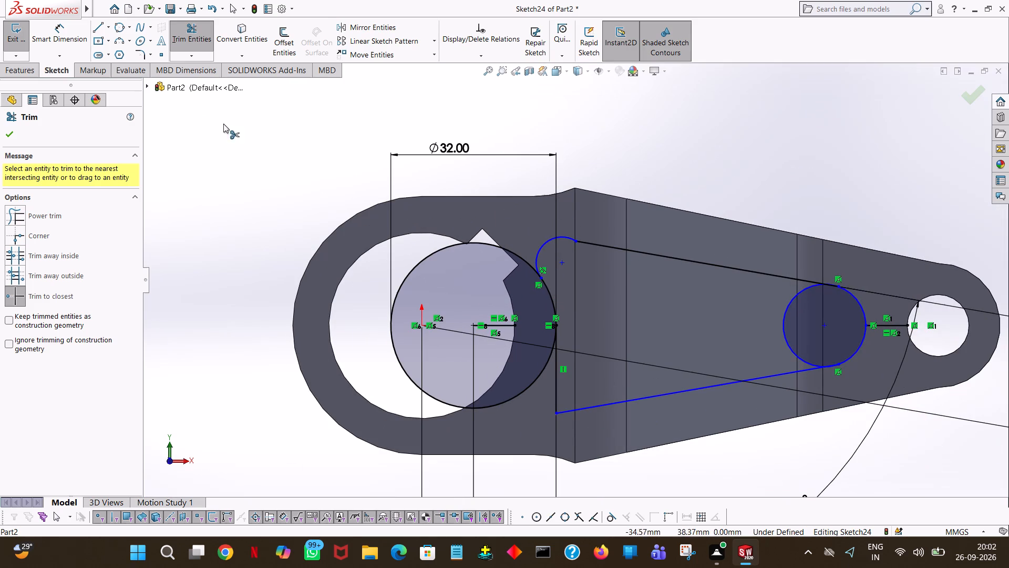
Sketch a line about 15 mm long from the large circle's edge toward the pin hole and set its angle to 0°.
{"action": "left_click", "coordinate": [12, 130]}
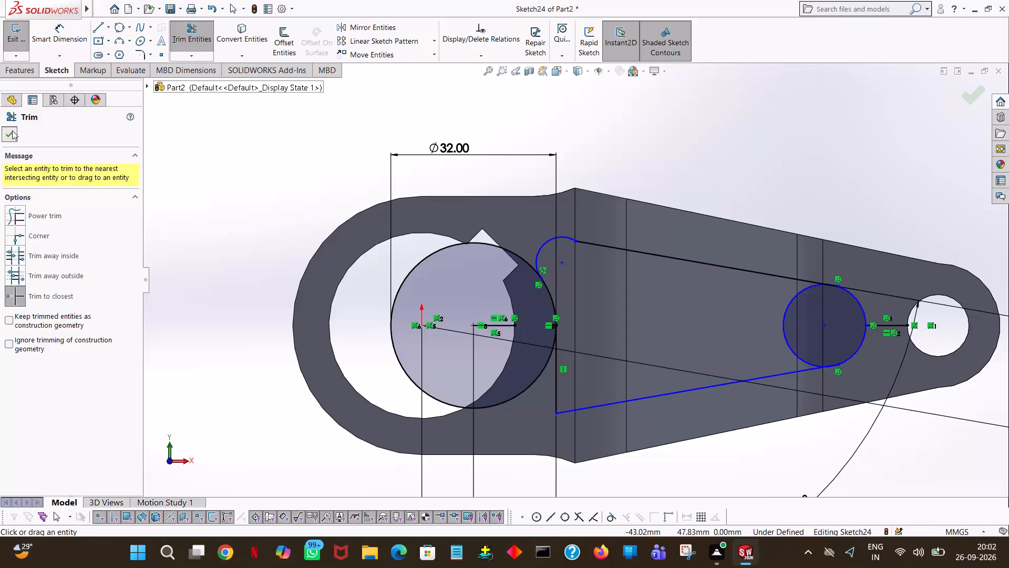
{"action": "left_click", "coordinate": [401, 26]}
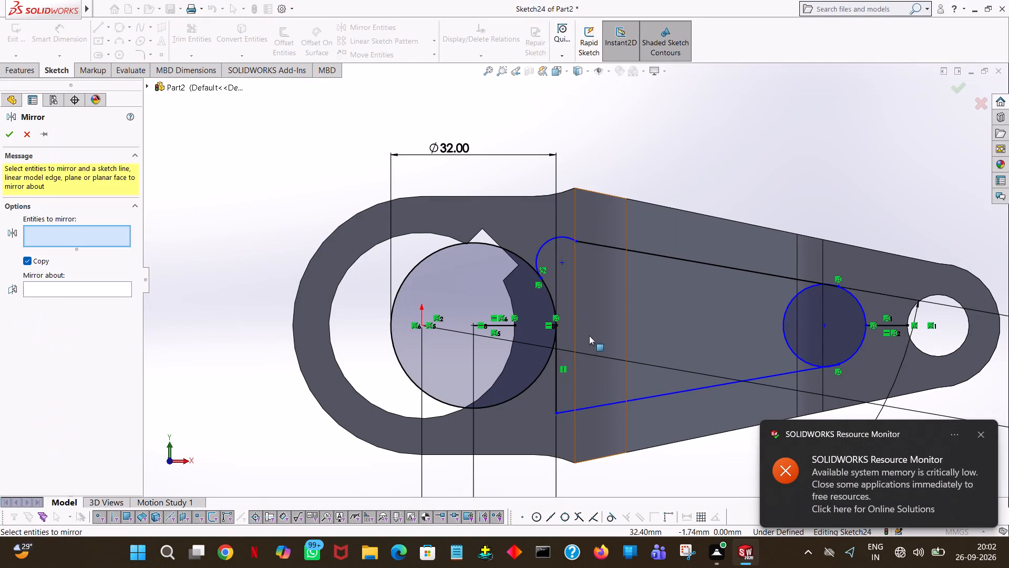
{"action": "left_click", "coordinate": [33, 138]}
{"action": "left_click", "coordinate": [97, 32]}
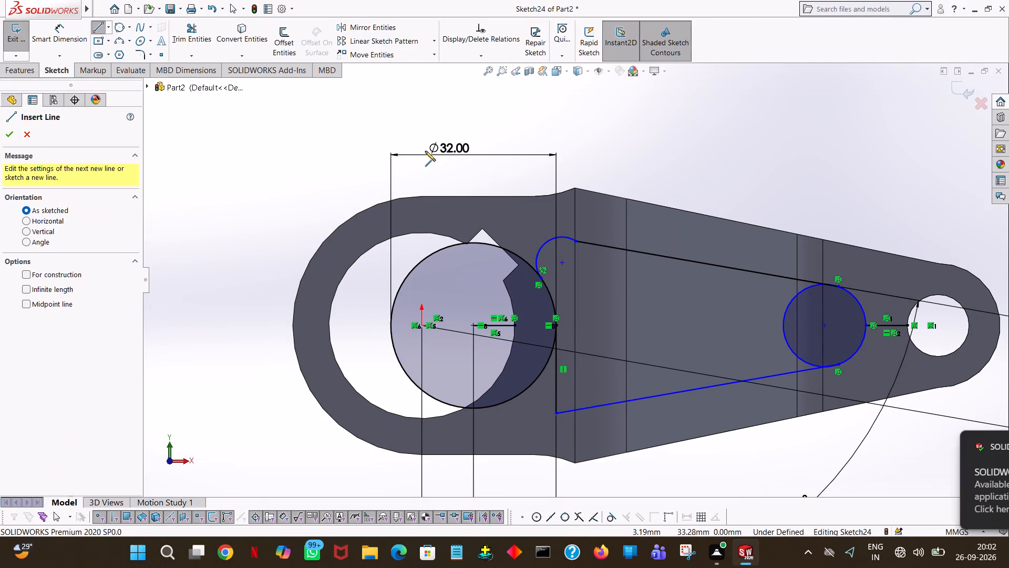
{"action": "left_click", "coordinate": [557, 324]}
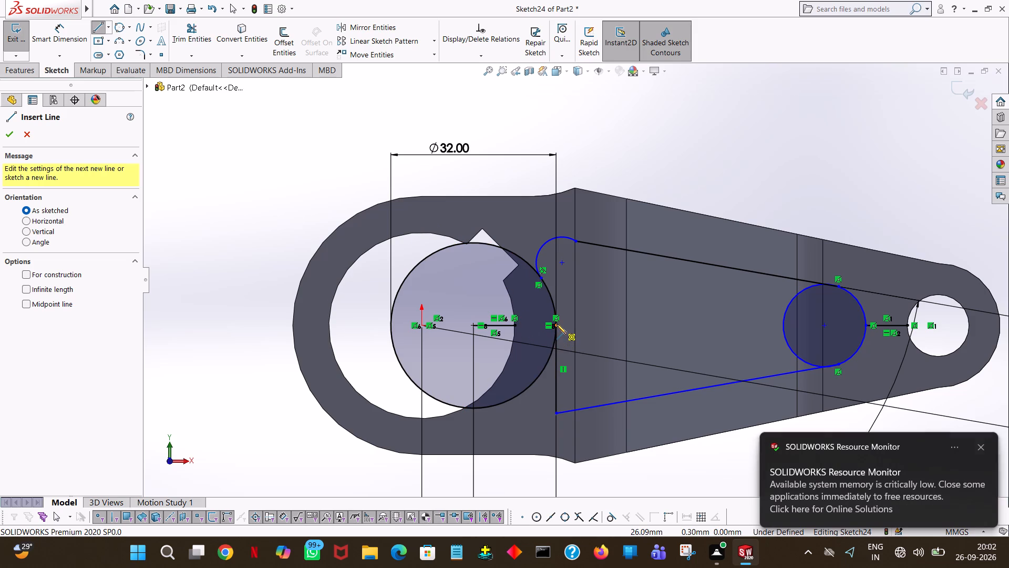
{"action": "left_click", "coordinate": [635, 329]}
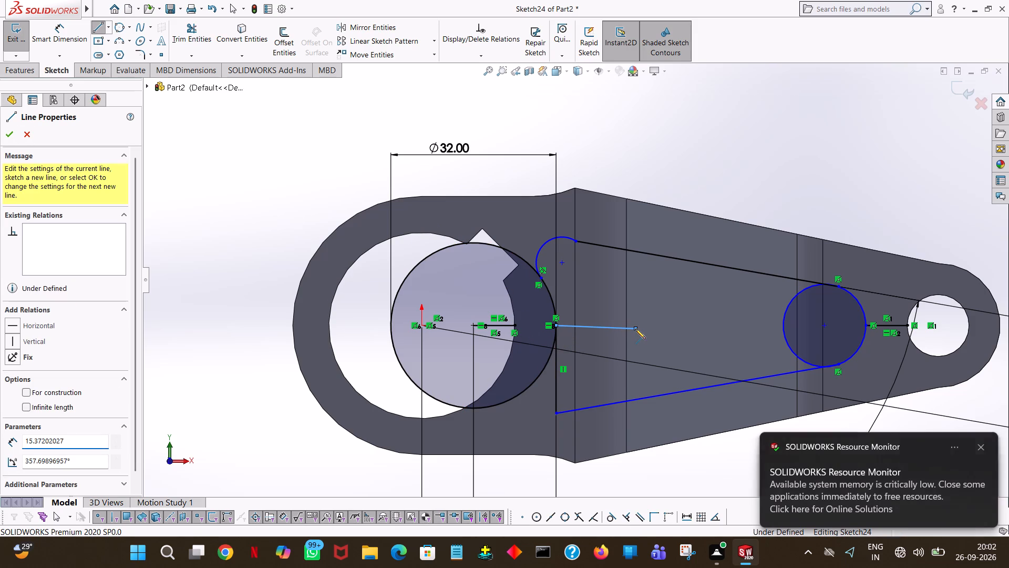
{"action": "right_click", "coordinate": [635, 329]}
{"action": "left_click", "coordinate": [654, 333]}
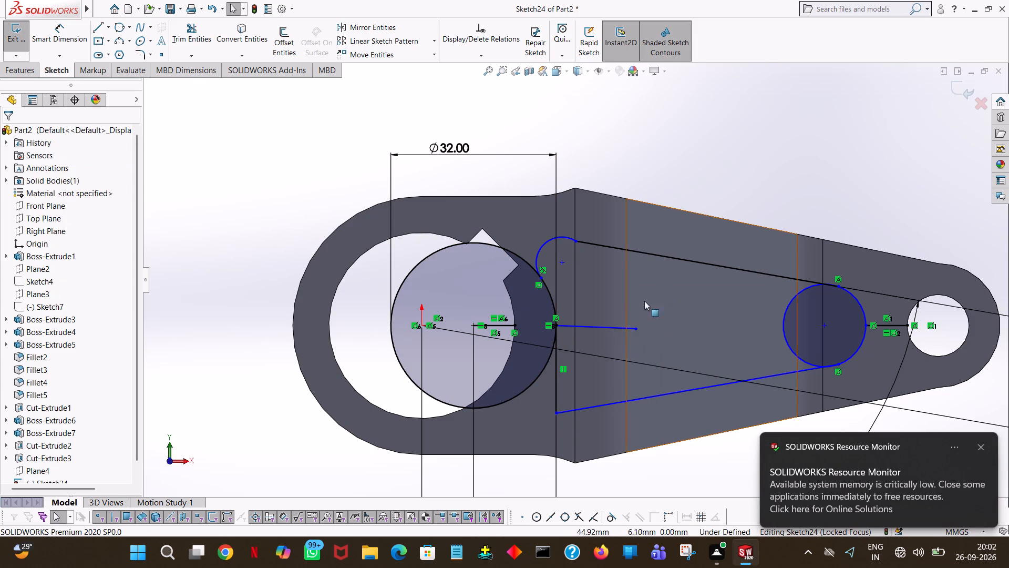
{"action": "left_click", "coordinate": [608, 329]}
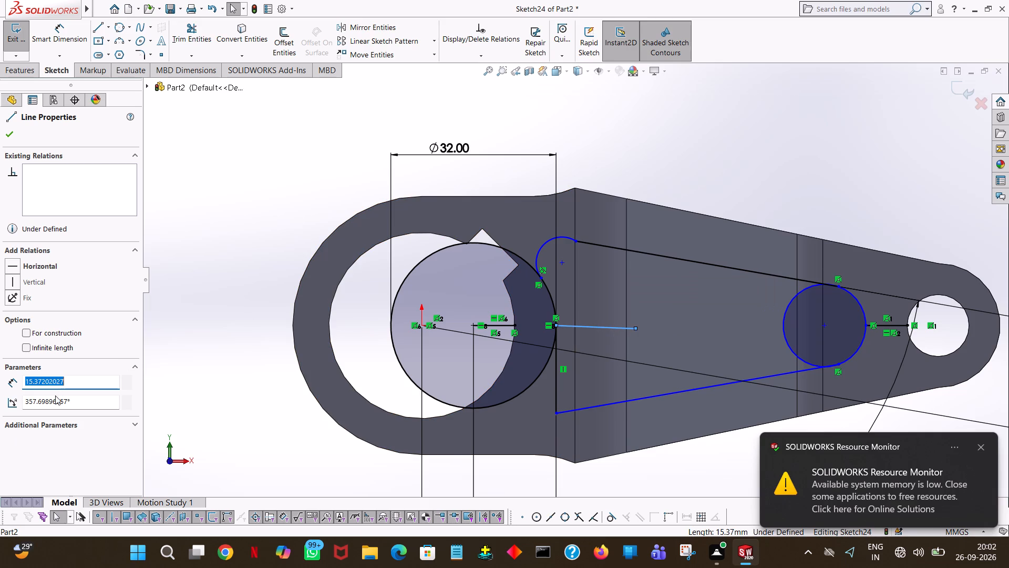
{"action": "double_click", "coordinate": [77, 403]}
{"action": "key", "text": "0"}
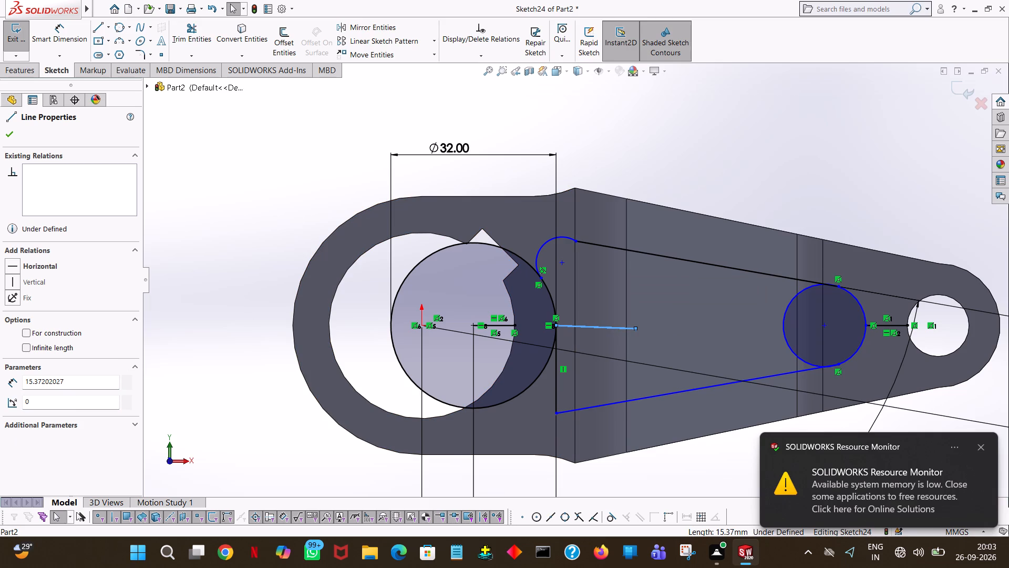
{"action": "left_click", "coordinate": [732, 135]}
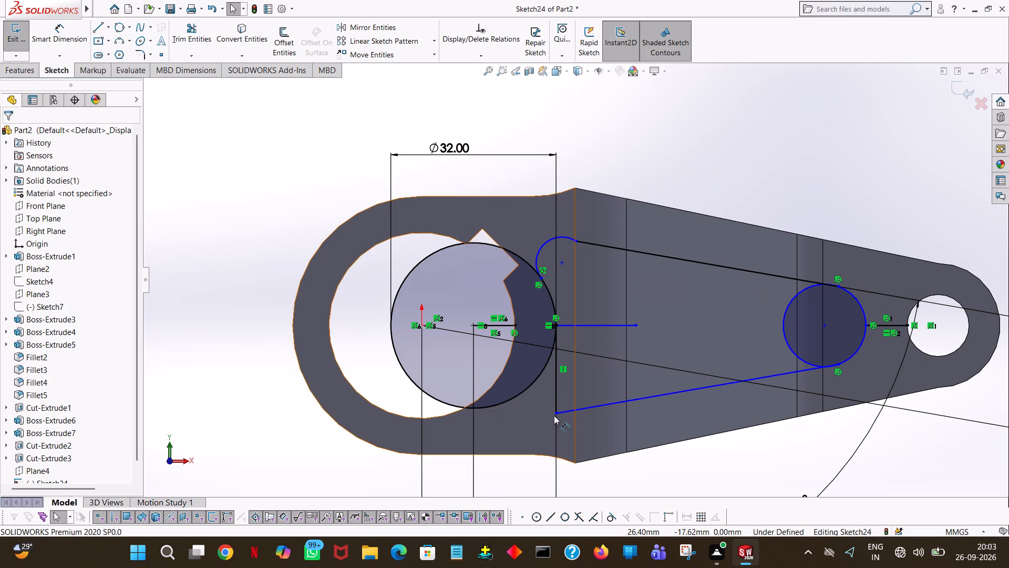
Mirror the 5 mm-radius arc about the new horizontal line.
{"action": "left_click", "coordinate": [362, 21]}
{"action": "left_click", "coordinate": [545, 239]}
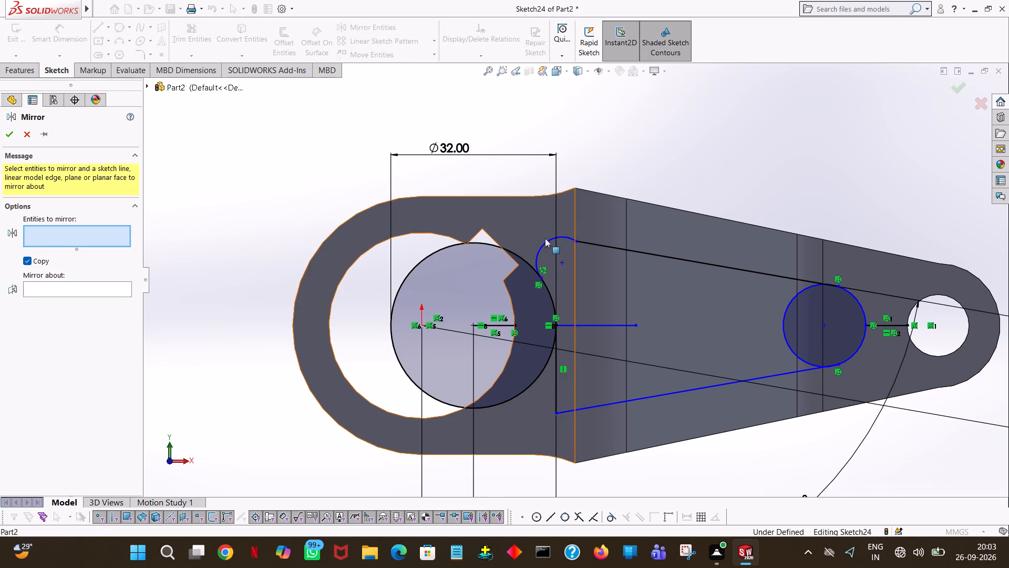
{"action": "left_click", "coordinate": [547, 241]}
{"action": "left_click", "coordinate": [78, 290]}
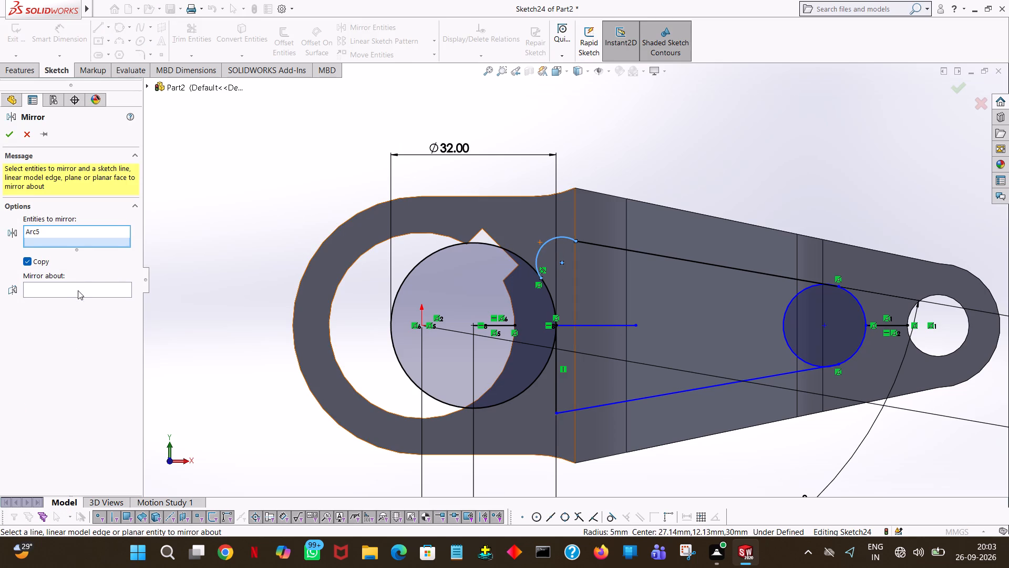
{"action": "left_click", "coordinate": [572, 324]}
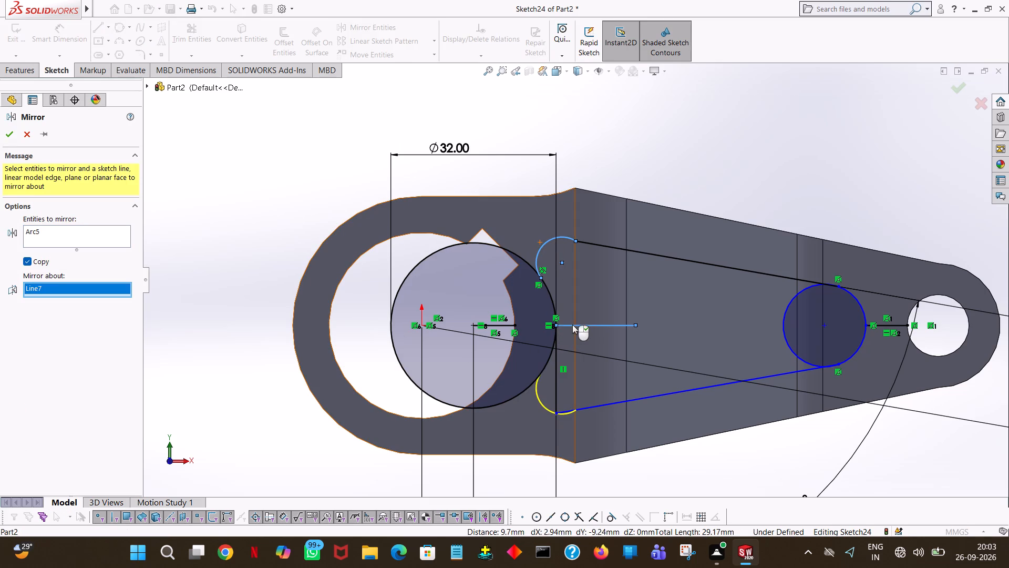
{"action": "left_click", "coordinate": [15, 128]}
Trim off the lower sloped line's stub beyond the mirrored arc and cut the large circle back to the arc joining both small arcs.
{"action": "left_click", "coordinate": [182, 37]}
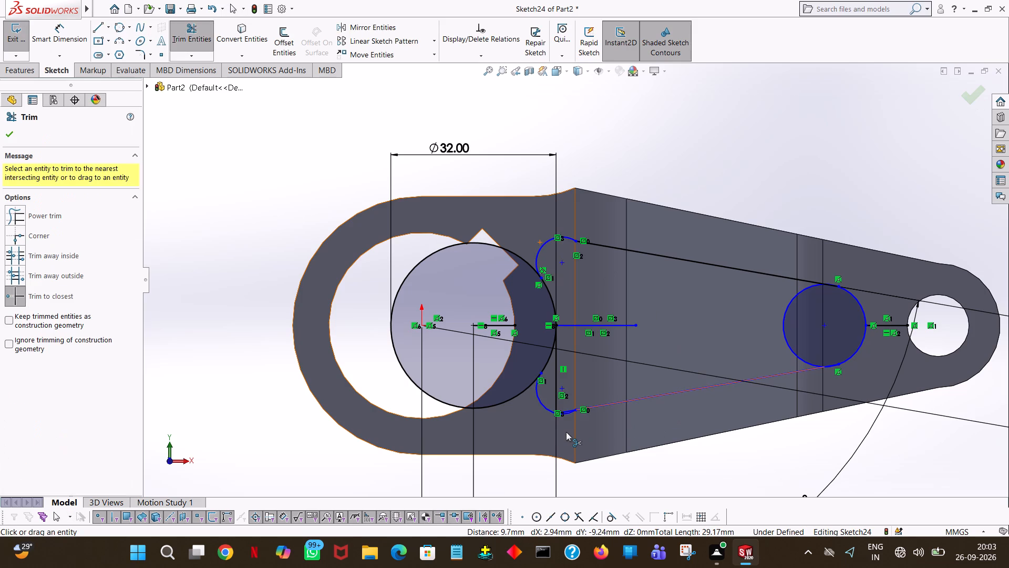
{"action": "scroll", "coordinate": [569, 433], "scroll_direction": "down", "scroll_amount": 6, "text": "ctrl"}
{"action": "scroll", "coordinate": [549, 297], "scroll_direction": "down", "scroll_amount": 4, "text": "ctrl"}
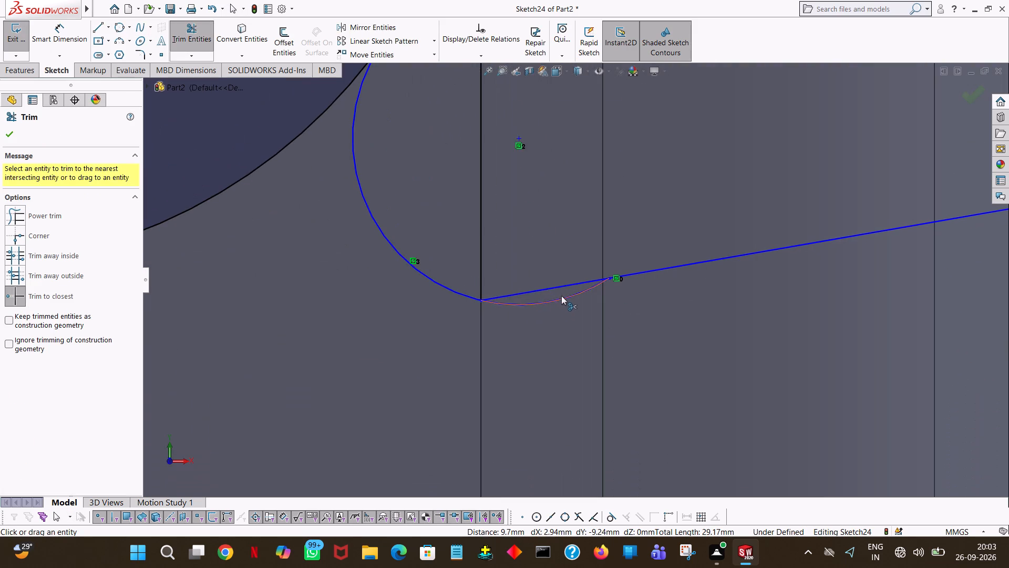
{"action": "left_click", "coordinate": [561, 287]}
{"action": "scroll", "coordinate": [634, 307], "scroll_direction": "down", "scroll_amount": 3, "text": "ctrl"}
{"action": "scroll", "coordinate": [634, 307], "scroll_direction": "up", "scroll_amount": 4, "text": "ctrl"}
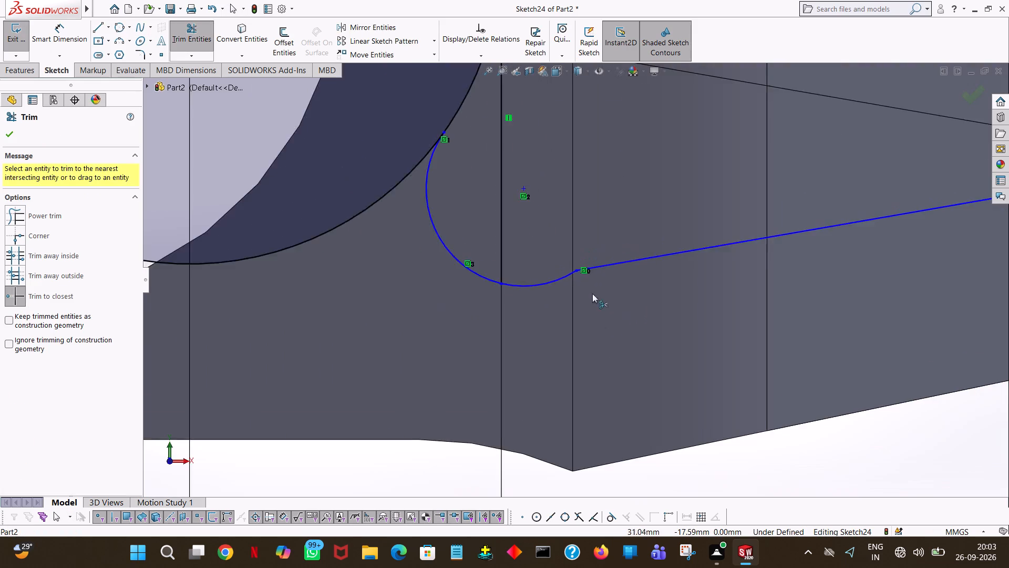
{"action": "scroll", "coordinate": [592, 293], "scroll_direction": "up", "scroll_amount": 4, "text": "ctrl"}
{"action": "scroll", "coordinate": [513, 206], "scroll_direction": "up", "scroll_amount": 3, "text": "ctrl"}
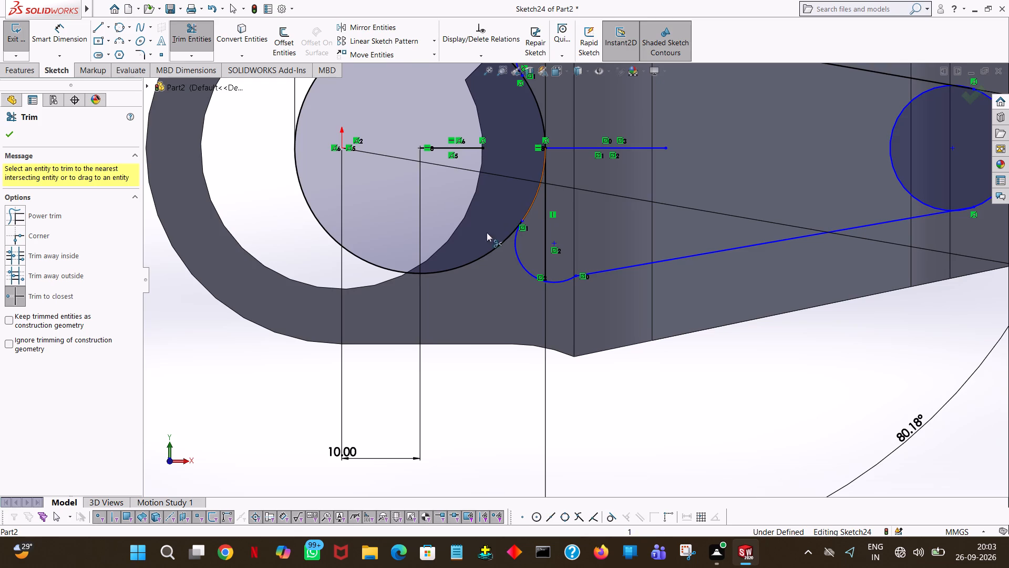
{"action": "scroll", "coordinate": [444, 235], "scroll_direction": "up", "scroll_amount": 1, "text": "ctrl"}
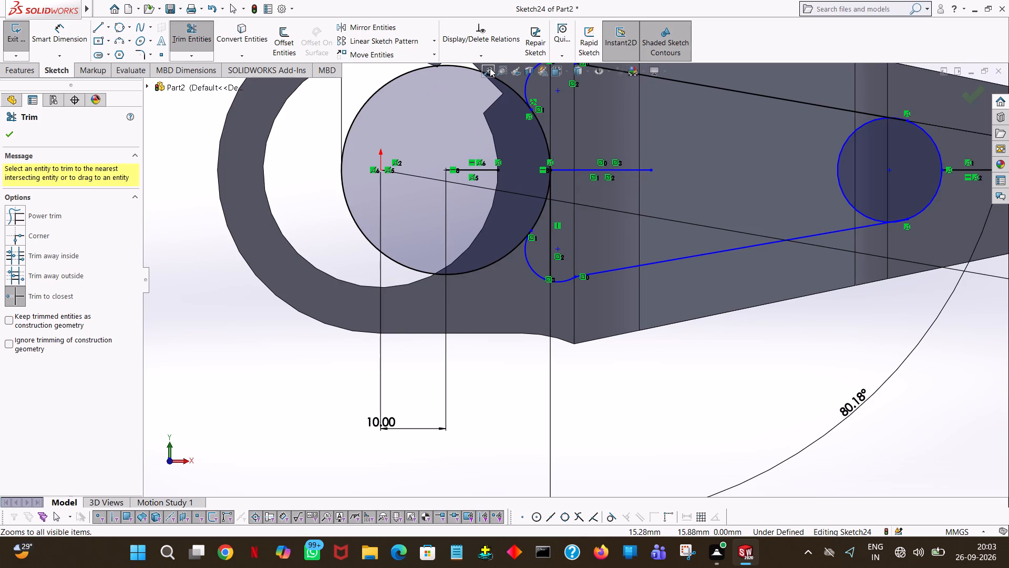
{"action": "left_click", "coordinate": [498, 80]}
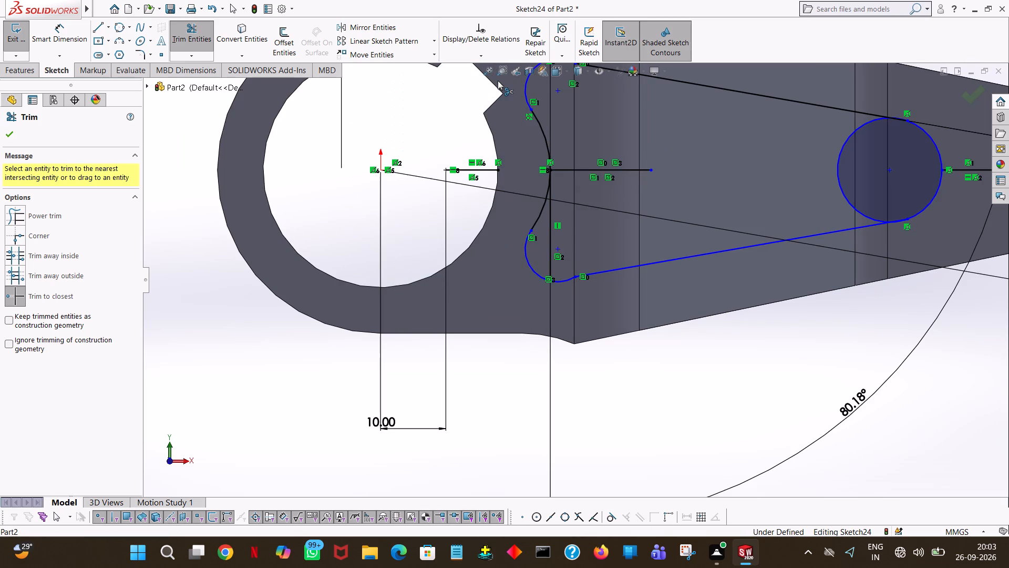
Trim away the horizontal mirror line and the lower vertical line inside the profile.
{"action": "scroll", "coordinate": [674, 309], "scroll_direction": "down", "scroll_amount": 4, "text": "ctrl"}
{"action": "scroll", "coordinate": [674, 309], "scroll_direction": "up", "scroll_amount": 3, "text": "ctrl"}
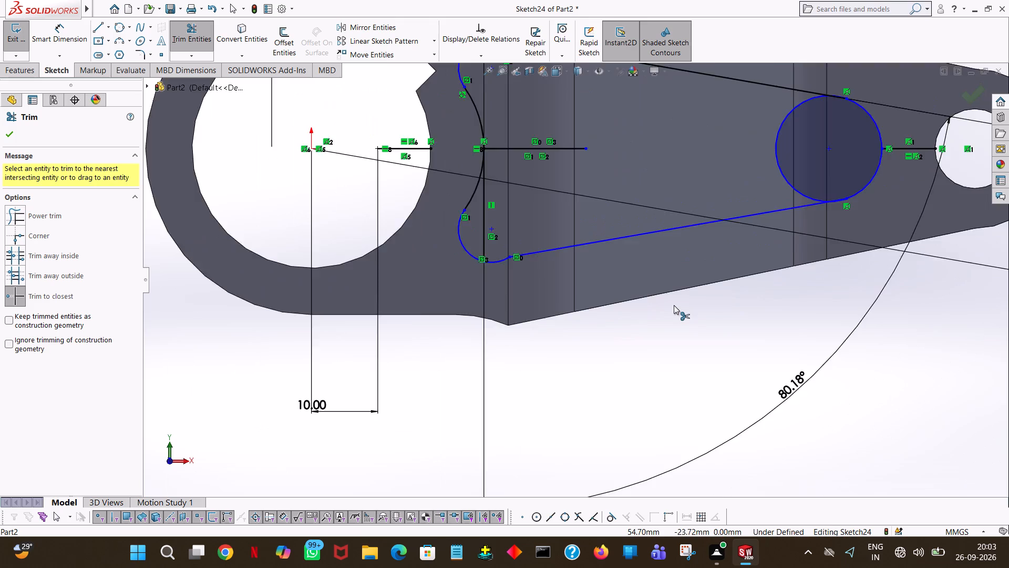
{"action": "scroll", "coordinate": [674, 305], "scroll_direction": "up", "scroll_amount": 4, "text": "ctrl"}
{"action": "left_click", "coordinate": [576, 204], "text": "ctrl"}
{"action": "scroll", "coordinate": [576, 204], "scroll_direction": "down", "scroll_amount": 1, "text": "ctrl"}
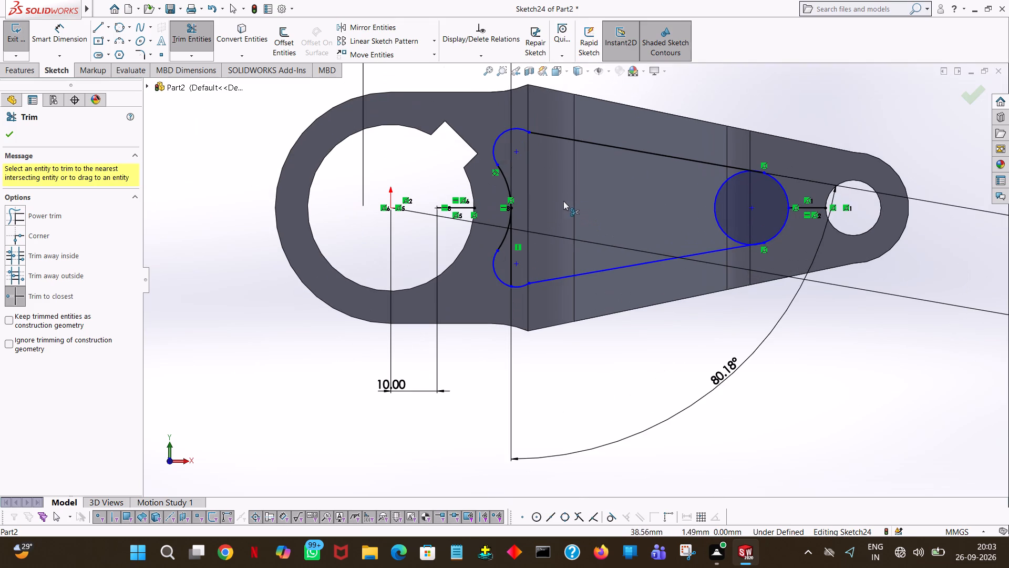
{"action": "left_click", "coordinate": [512, 233], "text": "ctrl"}
{"action": "scroll", "coordinate": [657, 234], "scroll_direction": "down", "scroll_amount": 1, "text": "ctrl"}
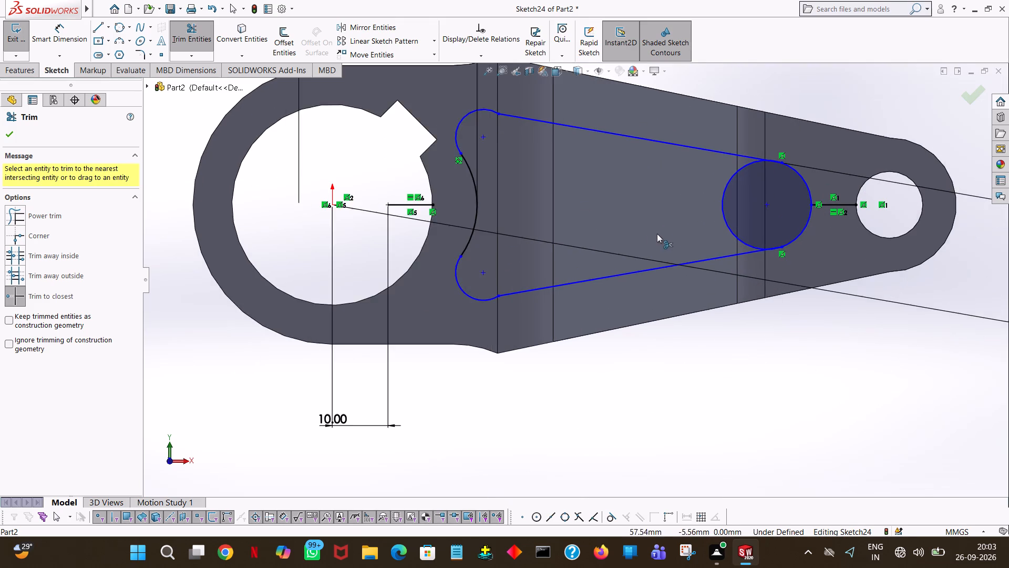
Trim the circle near the pin hole to its outer arc and remove the two short horizontal lines beside the pin hole and notched hole.
{"action": "scroll", "coordinate": [701, 224], "scroll_direction": "down", "scroll_amount": 1, "text": "ctrl"}
{"action": "left_click", "coordinate": [856, 206], "text": "ctrl"}
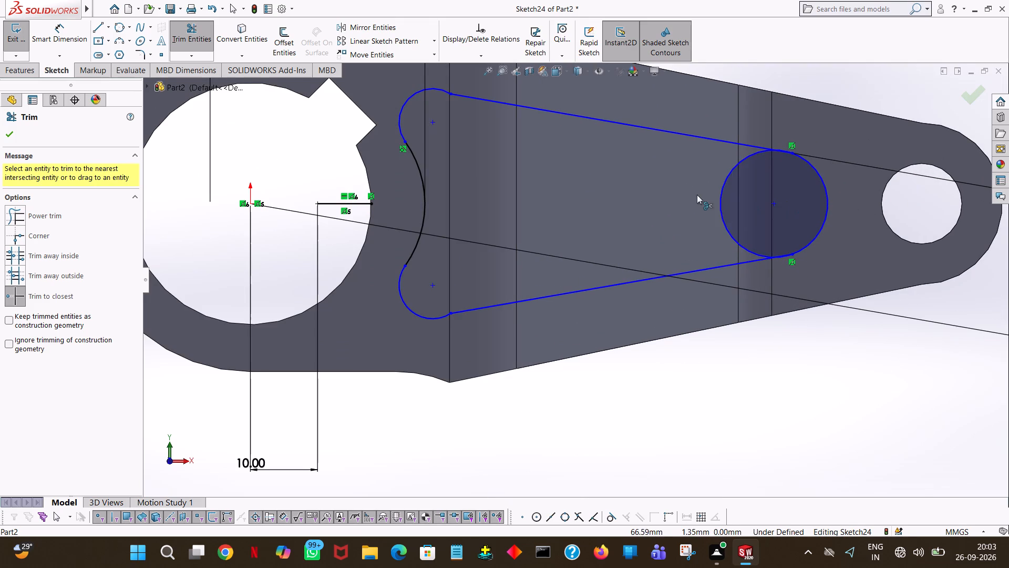
{"action": "left_click", "coordinate": [720, 200], "text": "ctrl"}
{"action": "scroll", "coordinate": [766, 214], "scroll_direction": "down", "scroll_amount": 1, "text": "ctrl"}
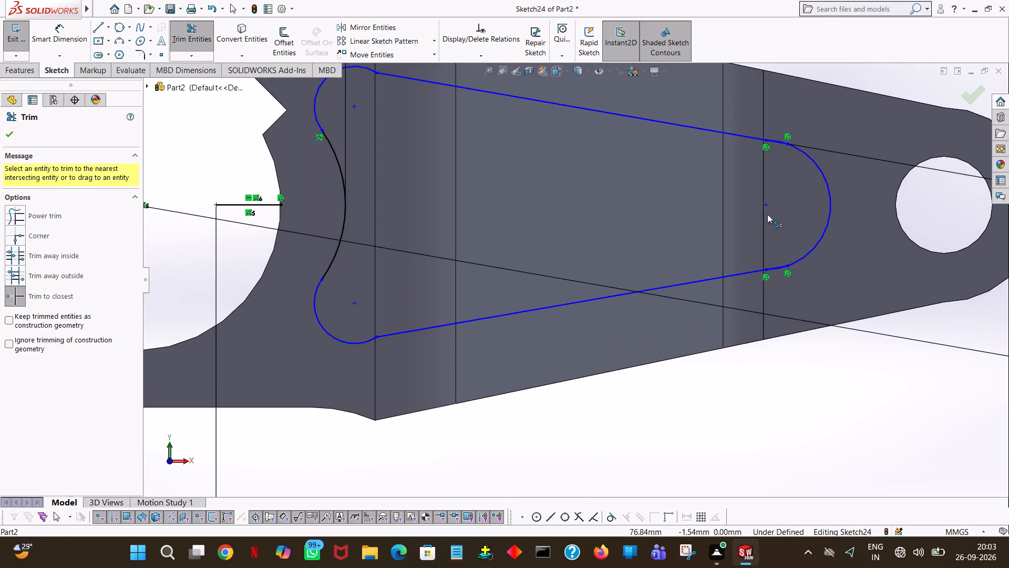
{"action": "scroll", "coordinate": [765, 215], "scroll_direction": "up", "scroll_amount": 3, "text": "ctrl"}
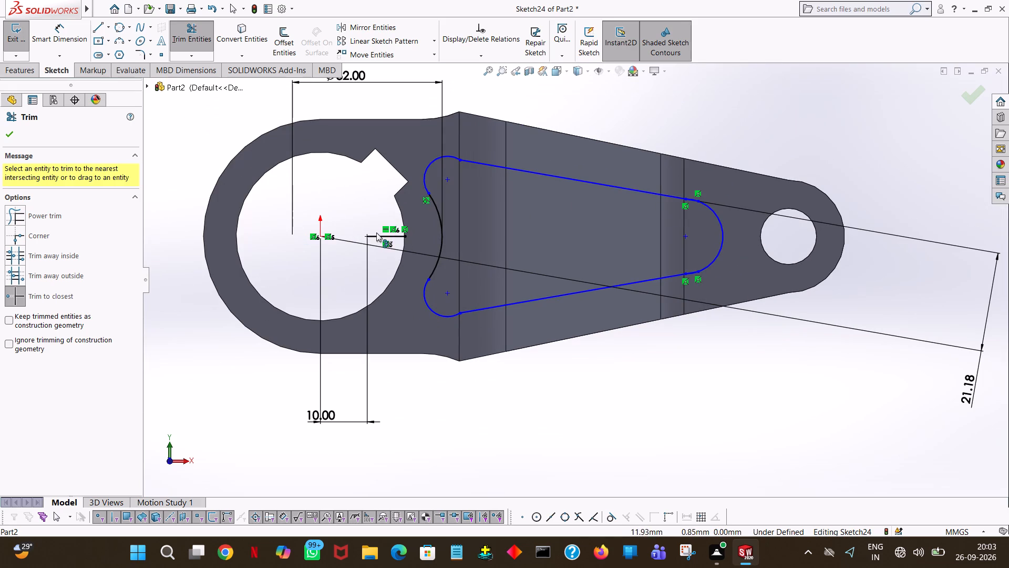
{"action": "left_click", "coordinate": [379, 234]}
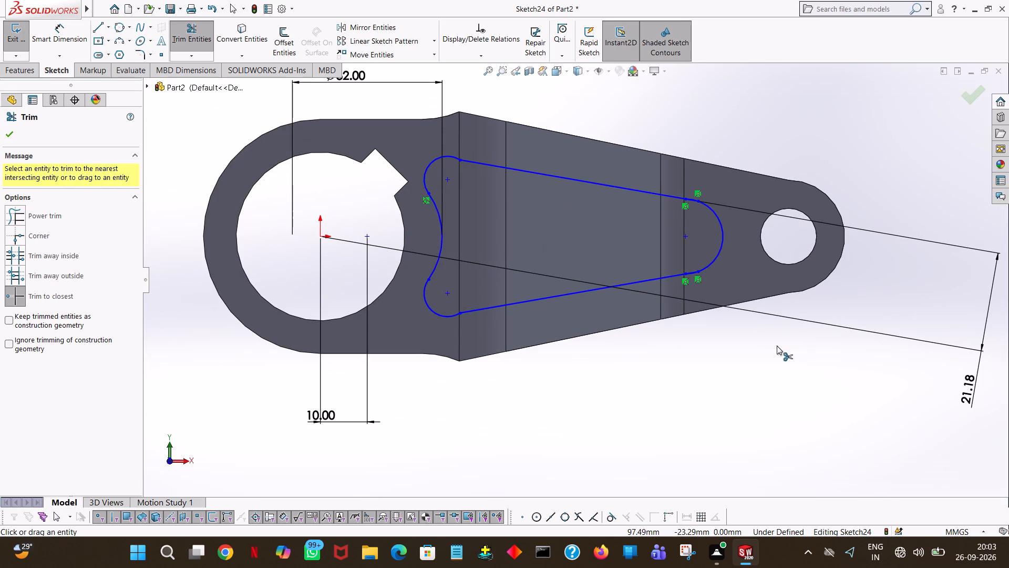
{"action": "left_click", "coordinate": [13, 130]}
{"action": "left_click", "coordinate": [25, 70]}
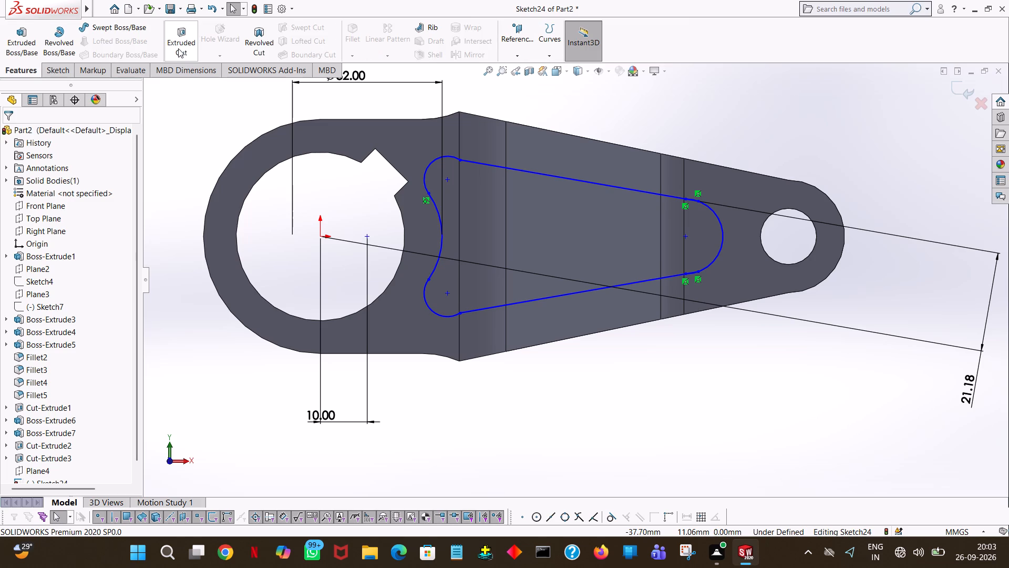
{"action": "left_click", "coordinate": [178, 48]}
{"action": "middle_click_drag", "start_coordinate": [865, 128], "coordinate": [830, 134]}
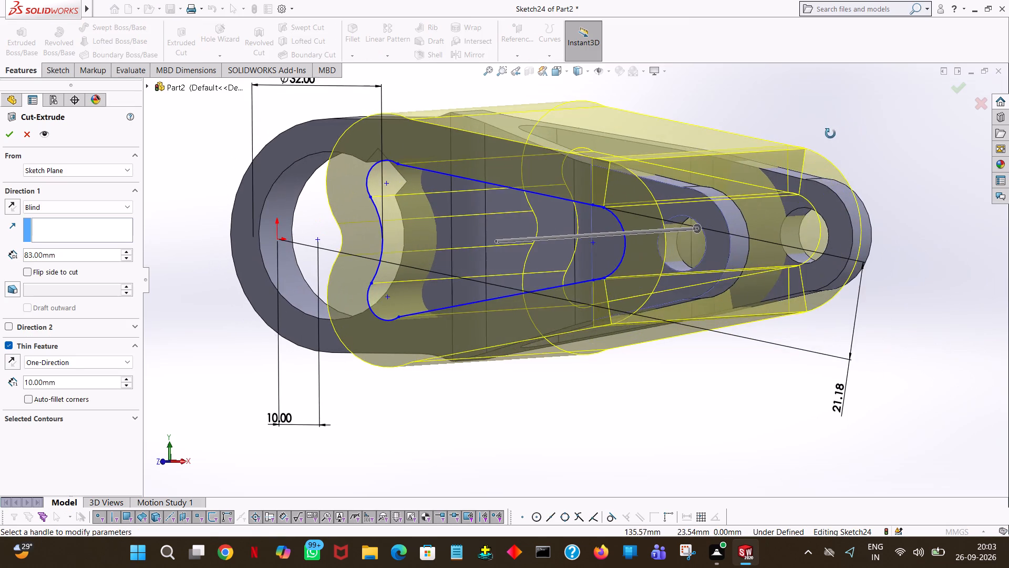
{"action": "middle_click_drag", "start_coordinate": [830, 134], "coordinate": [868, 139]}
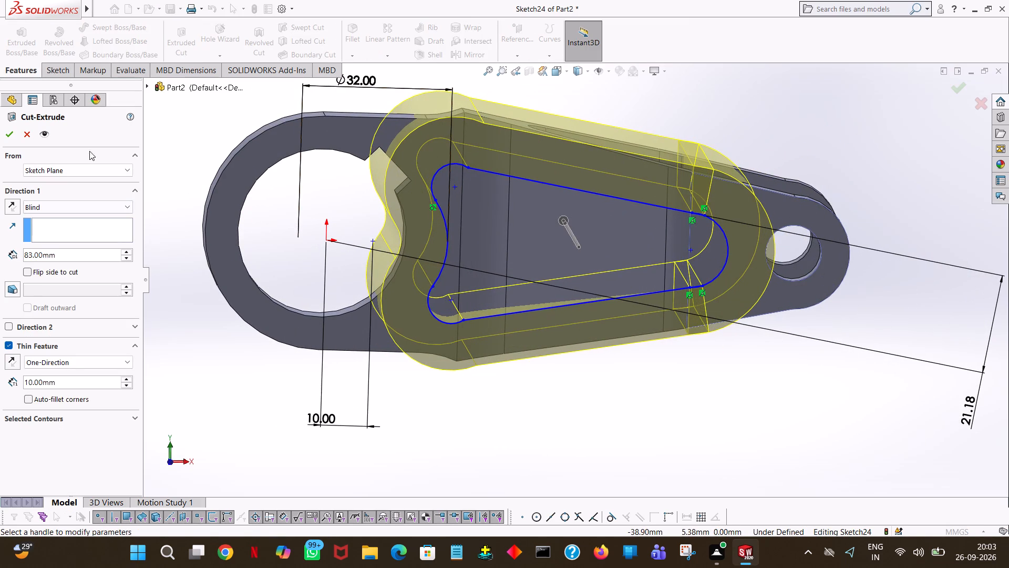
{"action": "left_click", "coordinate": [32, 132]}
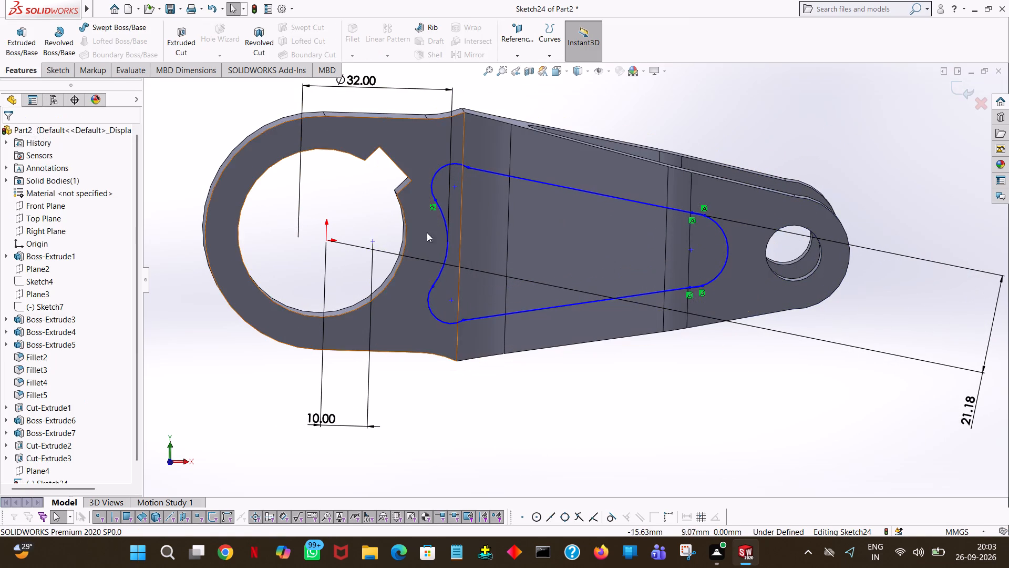
Examine the opening profile's arc and line junctions up close for stray or overlapping segments that keep it from closing.
{"action": "left_click_drag", "start_coordinate": [718, 233], "coordinate": [591, 262]}
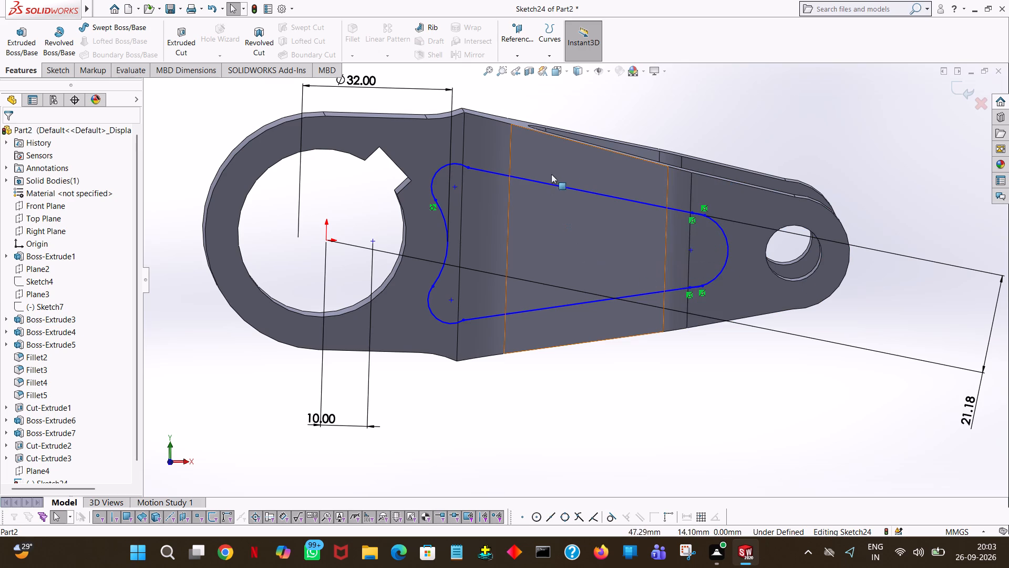
{"action": "left_click", "coordinate": [789, 137]}
{"action": "scroll", "coordinate": [387, 248], "scroll_direction": "down", "scroll_amount": 8, "text": "ctrl"}
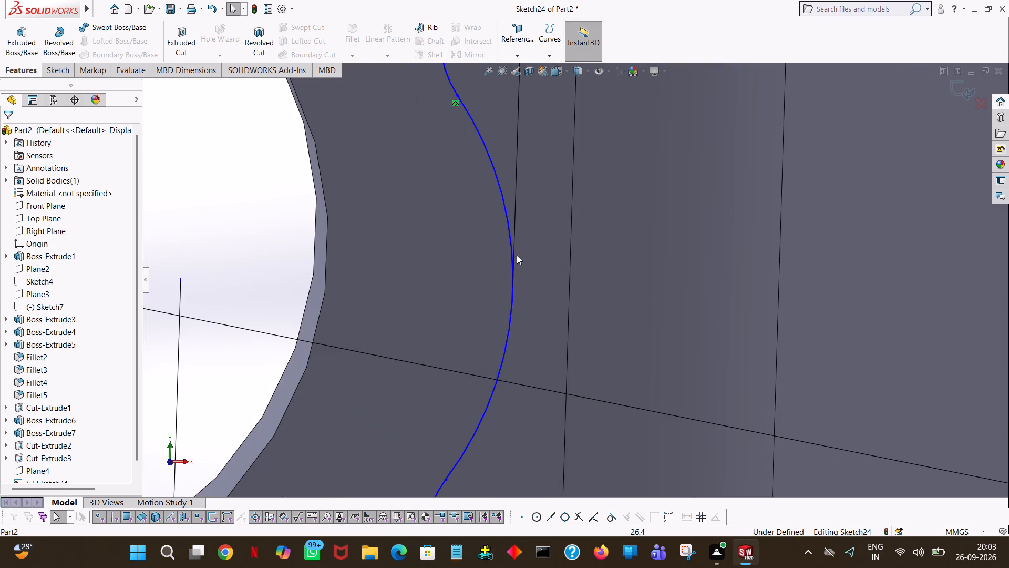
{"action": "scroll", "coordinate": [514, 310], "scroll_direction": "down", "scroll_amount": 5, "text": "ctrl"}
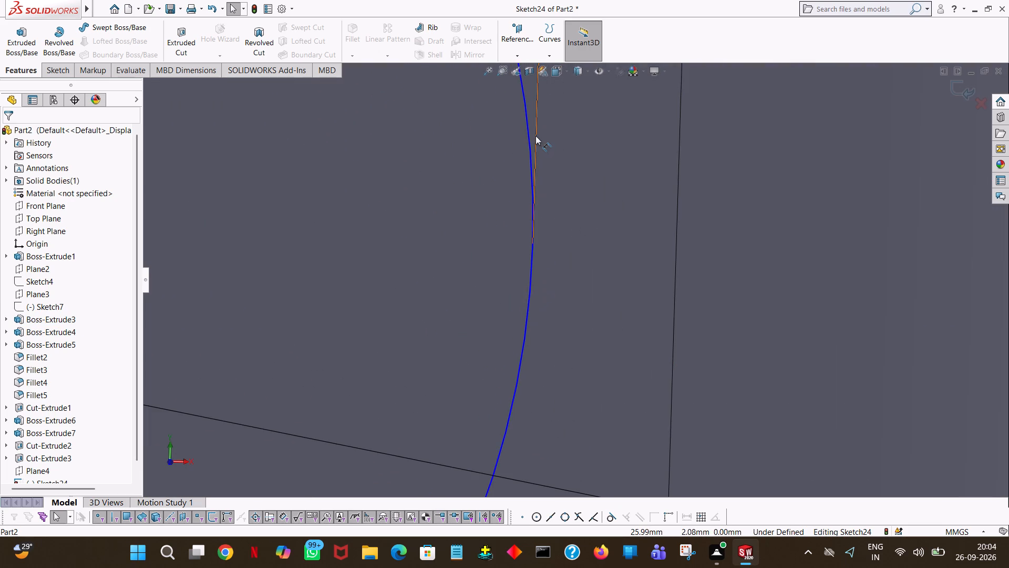
{"action": "left_click", "coordinate": [536, 136], "text": "ctrl"}
{"action": "scroll", "coordinate": [576, 249], "scroll_direction": "up", "scroll_amount": 9, "text": "ctrl"}
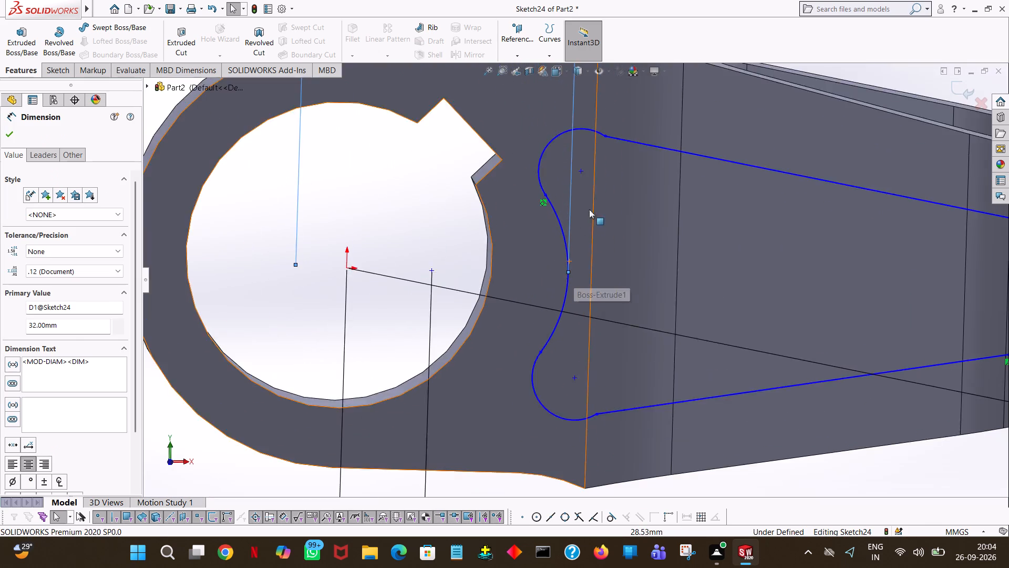
{"action": "scroll", "coordinate": [589, 209], "scroll_direction": "up", "scroll_amount": 4, "text": "ctrl"}
{"action": "scroll", "coordinate": [573, 309], "scroll_direction": "down", "scroll_amount": 2, "text": "ctrl"}
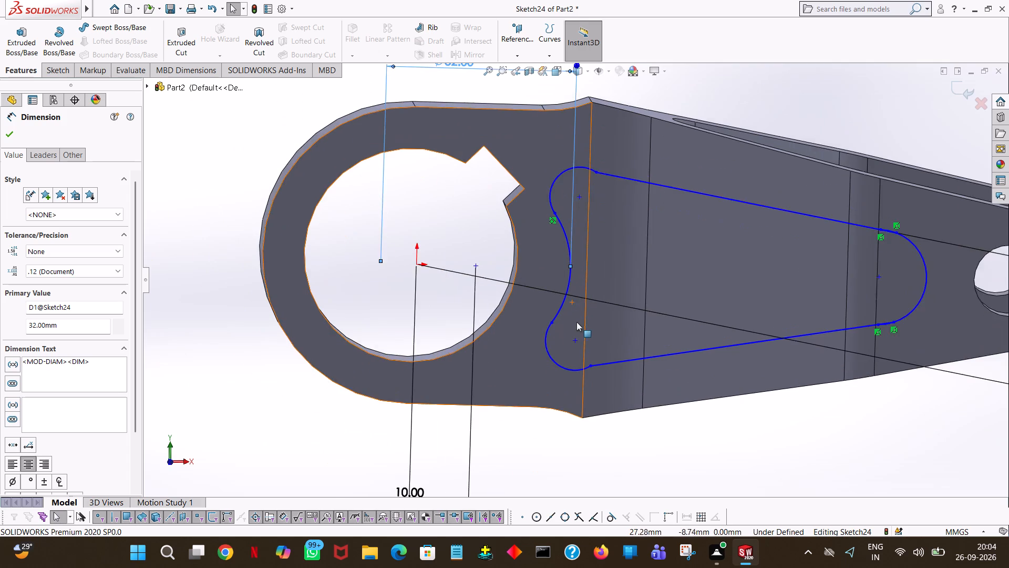
{"action": "scroll", "coordinate": [576, 322], "scroll_direction": "down", "scroll_amount": 1, "text": "ctrl"}
{"action": "scroll", "coordinate": [568, 389], "scroll_direction": "down", "scroll_amount": 1, "text": "ctrl"}
{"action": "scroll", "coordinate": [627, 390], "scroll_direction": "down", "scroll_amount": 8, "text": "ctrl"}
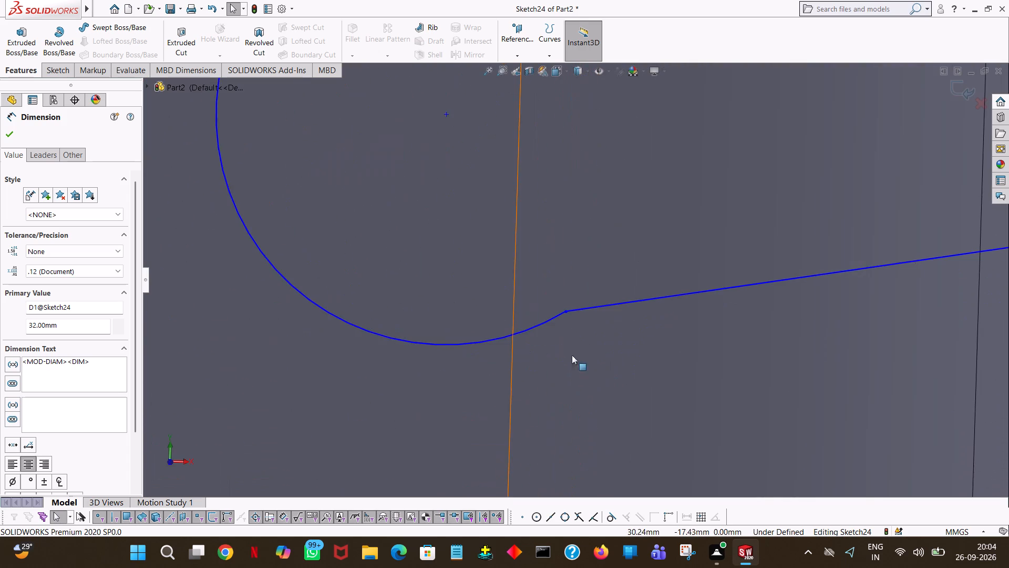
{"action": "scroll", "coordinate": [586, 319], "scroll_direction": "down", "scroll_amount": 6, "text": "ctrl"}
{"action": "scroll", "coordinate": [548, 289], "scroll_direction": "up", "scroll_amount": 9, "text": "ctrl"}
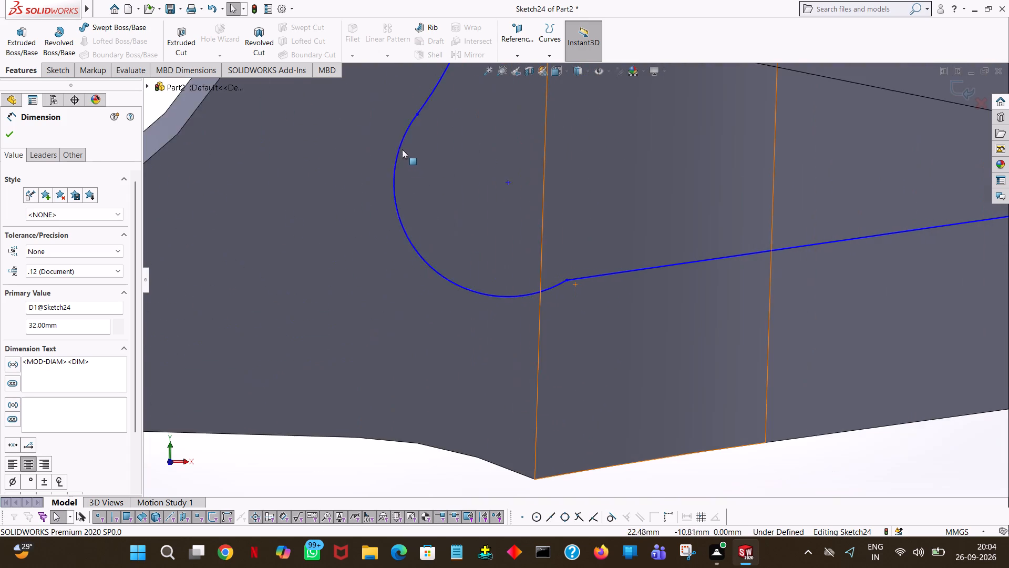
{"action": "scroll", "coordinate": [402, 149], "scroll_direction": "up", "scroll_amount": 2, "text": "ctrl"}
{"action": "scroll", "coordinate": [460, 134], "scroll_direction": "down", "scroll_amount": 5, "text": "ctrl"}
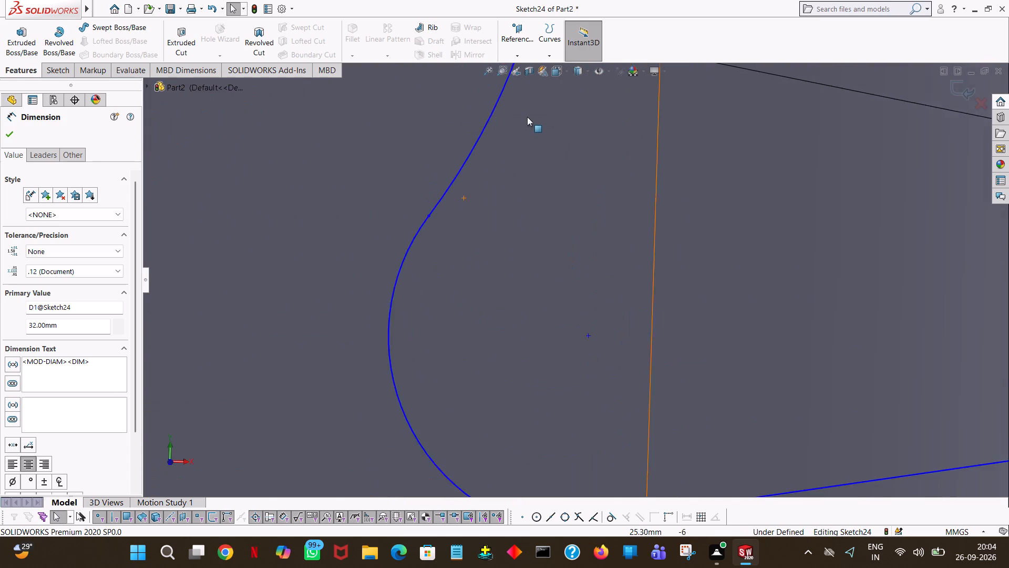
{"action": "scroll", "coordinate": [527, 117], "scroll_direction": "down", "scroll_amount": 4, "text": "ctrl"}
{"action": "scroll", "coordinate": [530, 111], "scroll_direction": "up", "scroll_amount": 6, "text": "ctrl"}
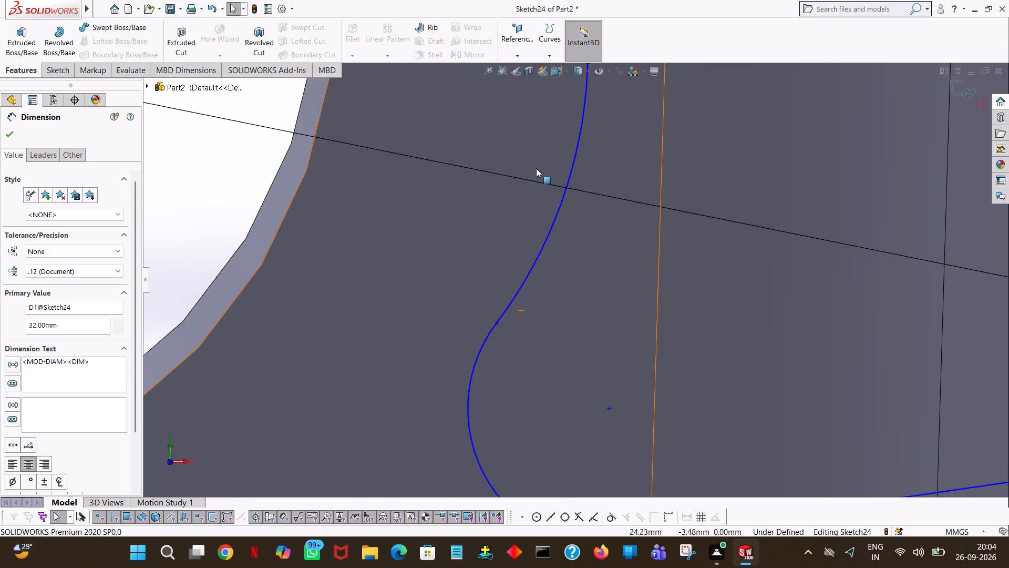
{"action": "scroll", "coordinate": [536, 168], "scroll_direction": "up", "scroll_amount": 3, "text": "ctrl"}
{"action": "scroll", "coordinate": [561, 231], "scroll_direction": "up", "scroll_amount": 3, "text": "ctrl"}
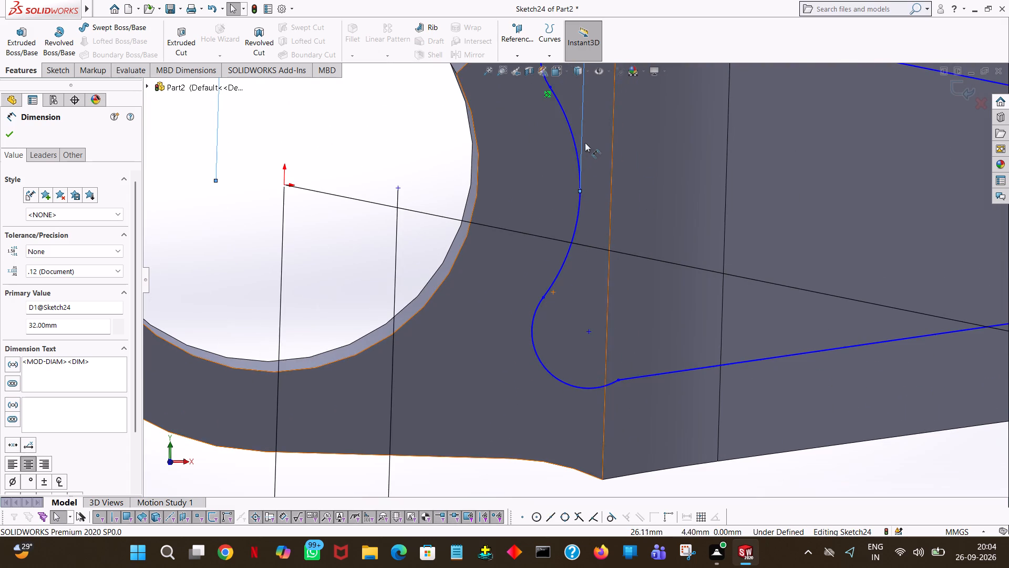
{"action": "scroll", "coordinate": [769, 242], "scroll_direction": "up", "scroll_amount": 1, "text": "ctrl"}
{"action": "scroll", "coordinate": [964, 297], "scroll_direction": "down", "scroll_amount": 2, "text": "ctrl"}
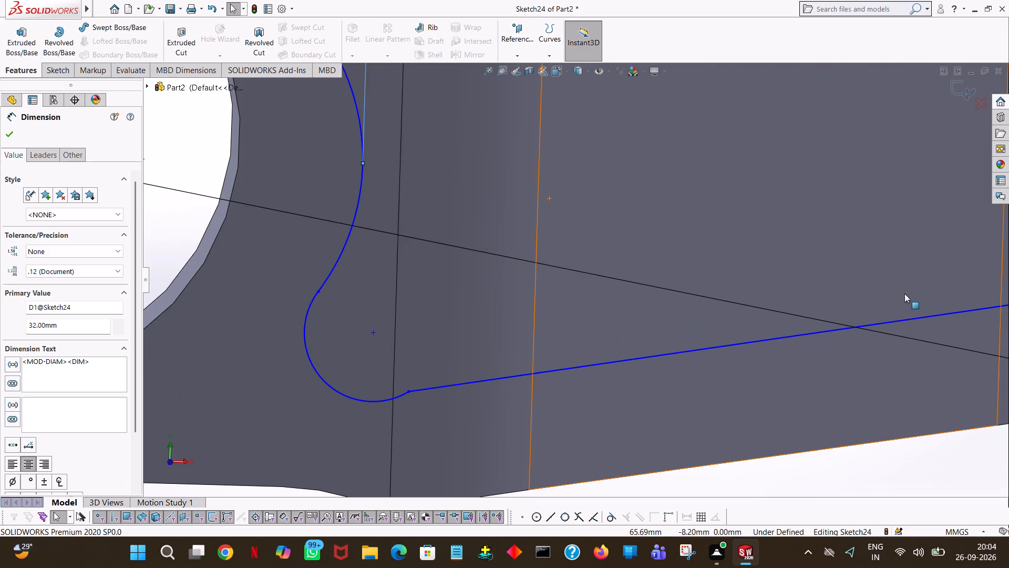
{"action": "middle_click_drag", "start_coordinate": [904, 293], "coordinate": [761, 309], "text": "ctrl"}
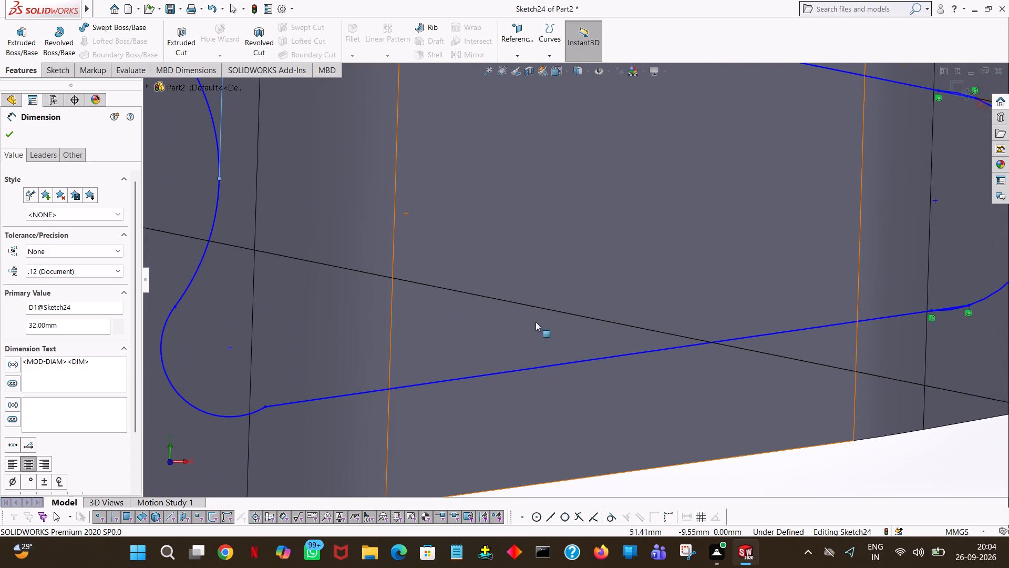
{"action": "middle_click_drag", "start_coordinate": [503, 321], "coordinate": [484, 320], "text": "ctrl"}
{"action": "scroll", "coordinate": [956, 327], "scroll_direction": "down", "scroll_amount": 1, "text": "ctrl"}
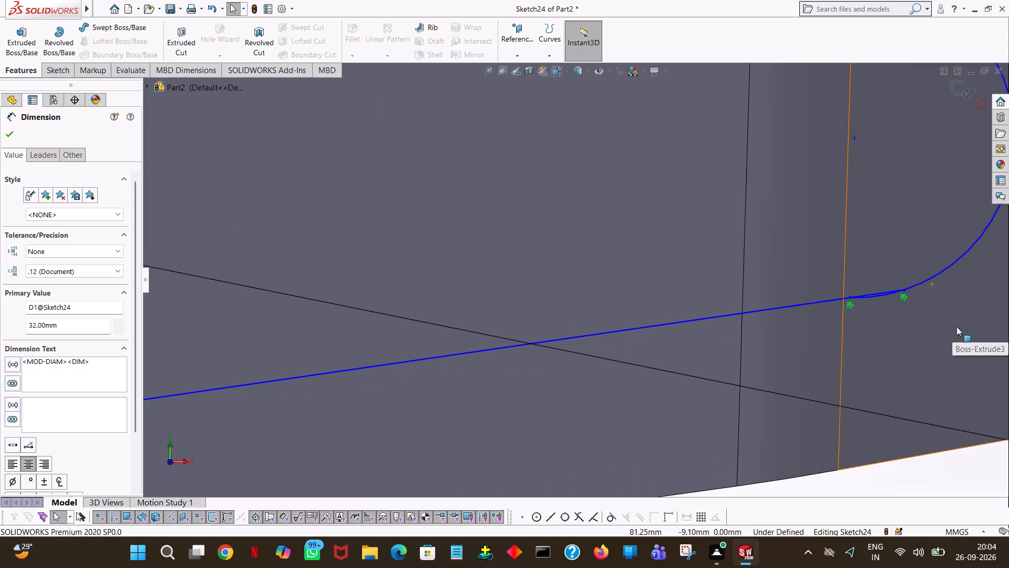
{"action": "scroll", "coordinate": [956, 327], "scroll_direction": "down", "scroll_amount": 3, "text": "ctrl"}
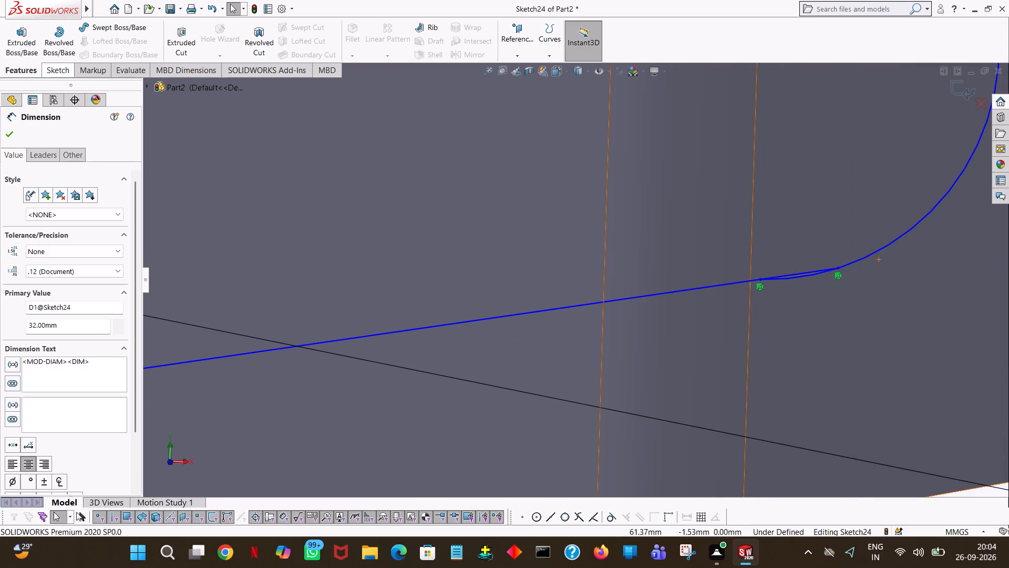
{"action": "left_click", "coordinate": [12, 128], "text": "ctrl"}
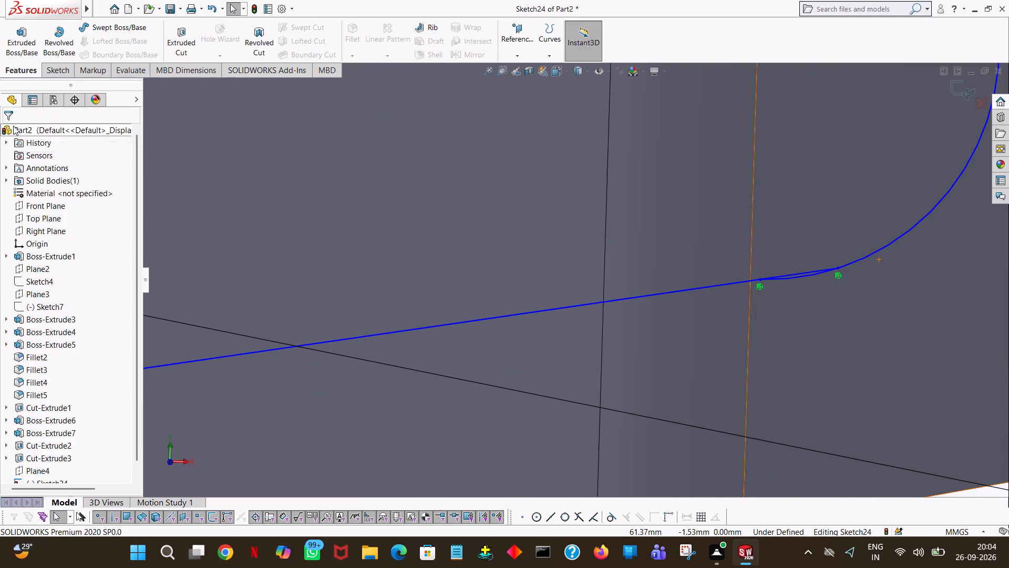
Trim the two short line stubs overlapping the upper and lower ends of the arc near the pin hole.
{"action": "left_click", "coordinate": [54, 70], "text": "ctrl"}
{"action": "left_click", "coordinate": [190, 47], "text": "ctrl"}
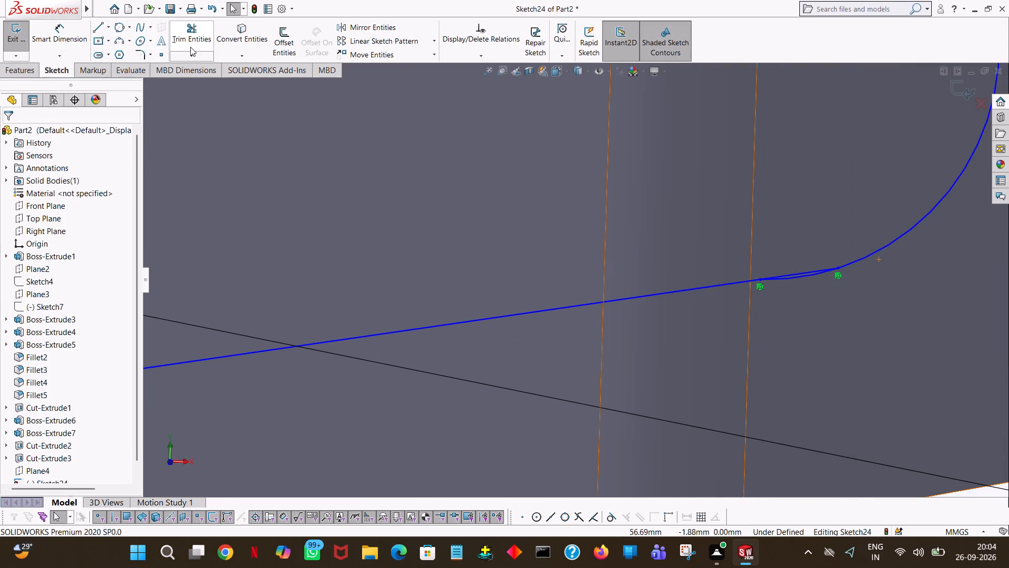
{"action": "scroll", "coordinate": [744, 283], "scroll_direction": "down", "scroll_amount": 1, "text": "ctrl"}
{"action": "scroll", "coordinate": [827, 267], "scroll_direction": "down", "scroll_amount": 3, "text": "ctrl"}
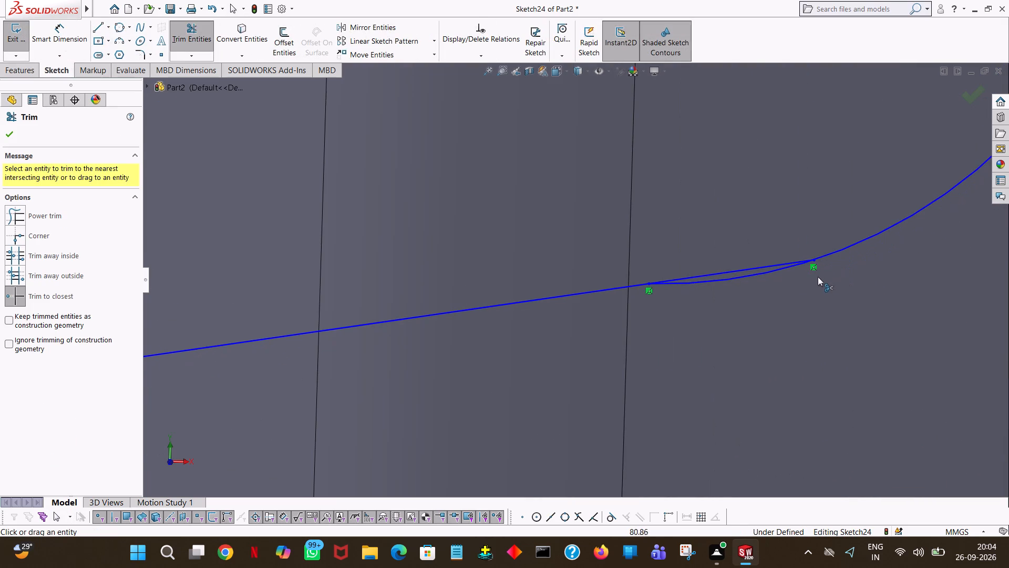
{"action": "left_click", "coordinate": [746, 267], "text": "ctrl"}
{"action": "scroll", "coordinate": [746, 267], "scroll_direction": "up", "scroll_amount": 6, "text": "ctrl"}
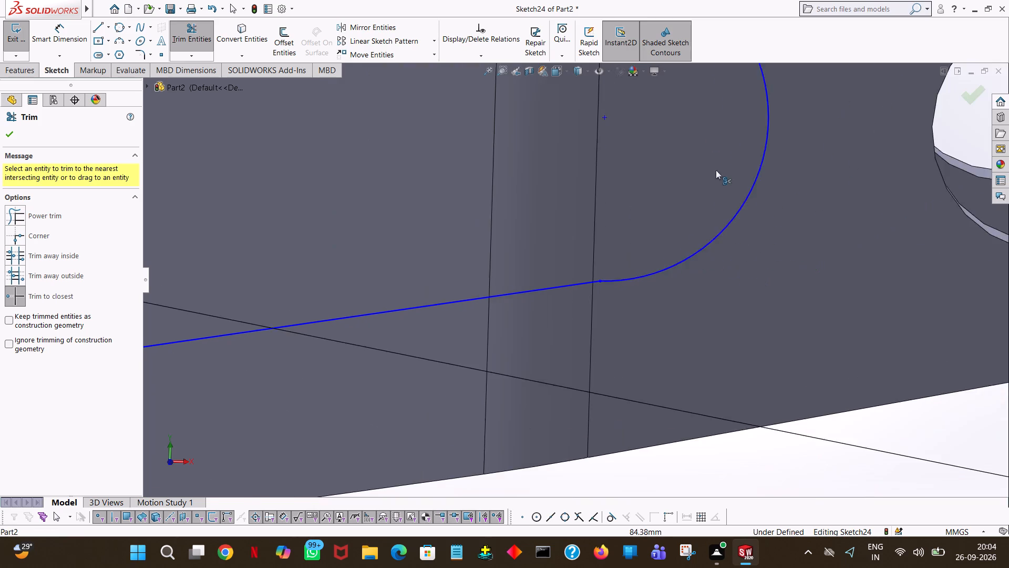
{"action": "scroll", "coordinate": [716, 170], "scroll_direction": "up", "scroll_amount": 5, "text": "ctrl"}
{"action": "scroll", "coordinate": [641, 167], "scroll_direction": "down", "scroll_amount": 9, "text": "ctrl"}
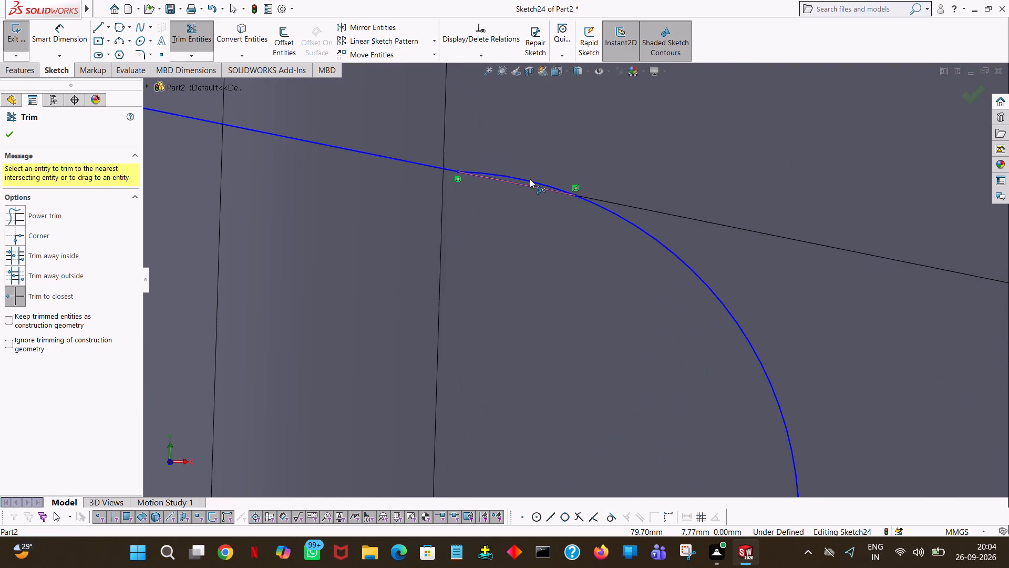
{"action": "left_click", "coordinate": [524, 184], "text": "ctrl"}
{"action": "scroll", "coordinate": [471, 198], "scroll_direction": "up", "scroll_amount": 7, "text": "ctrl"}
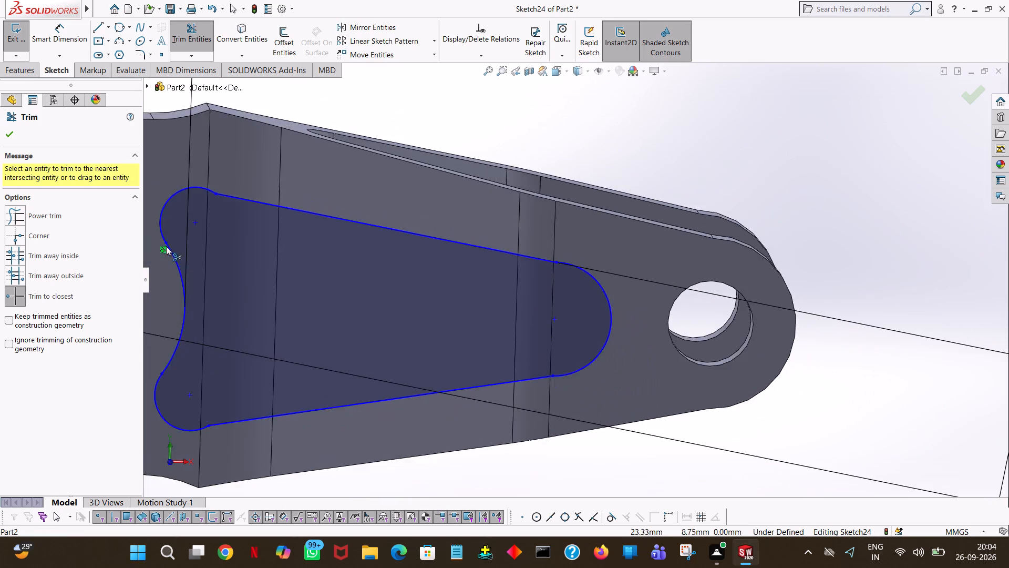
{"action": "scroll", "coordinate": [166, 246], "scroll_direction": "up", "scroll_amount": 5, "text": "ctrl"}
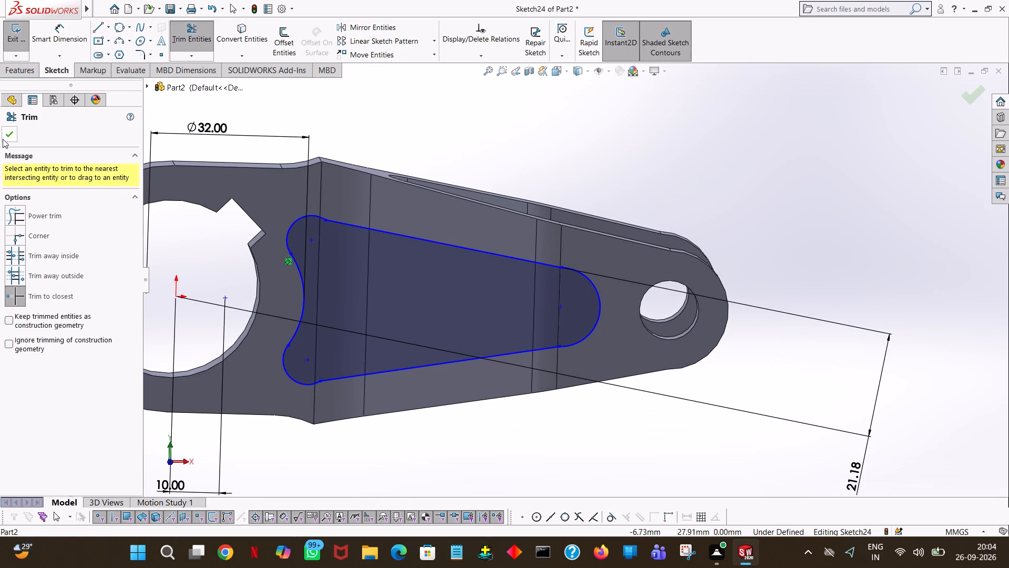
{"action": "left_click", "coordinate": [12, 136]}
Extrude-cut the closed tapered profile through both arms with a Blind depth of 83 mm from the sketch plane.
{"action": "left_click", "coordinate": [12, 73]}
{"action": "middle_click_drag", "start_coordinate": [811, 161], "coordinate": [750, 181]}
{"action": "middle_click_drag", "start_coordinate": [696, 154], "coordinate": [706, 157]}
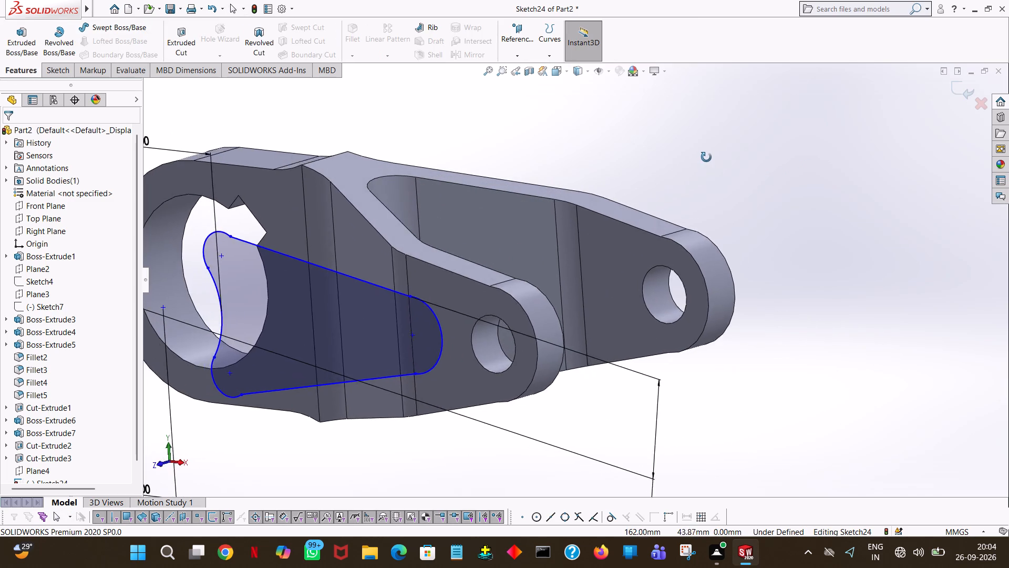
{"action": "middle_click_drag", "start_coordinate": [706, 157], "coordinate": [839, 152]}
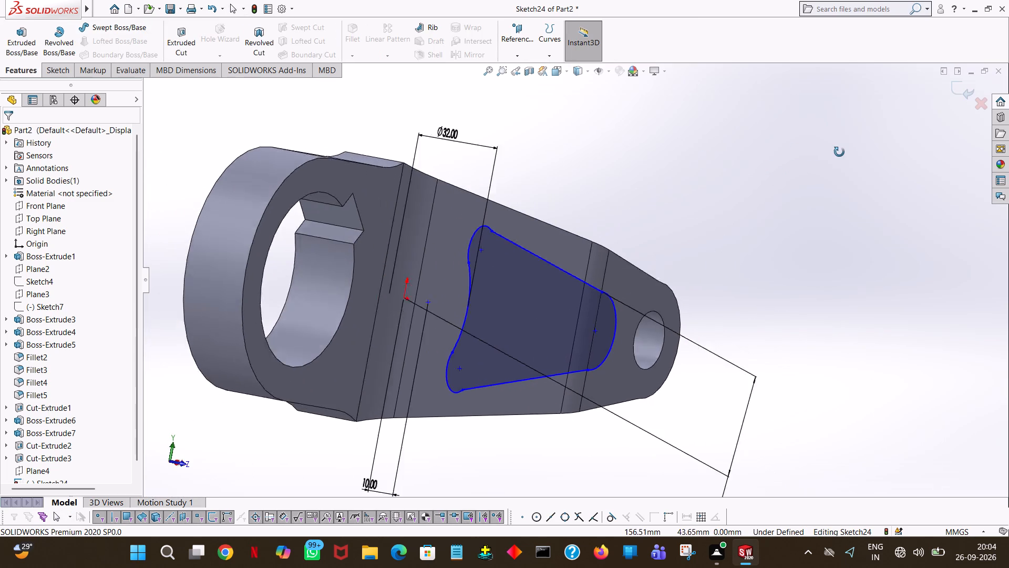
{"action": "middle_click_drag", "start_coordinate": [839, 152], "coordinate": [853, 252]}
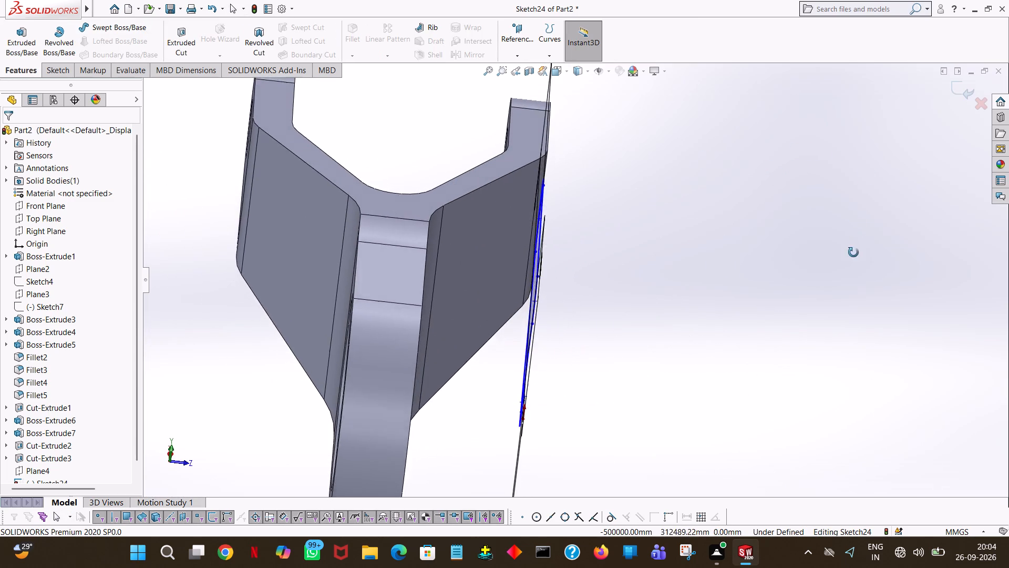
{"action": "middle_click_drag", "start_coordinate": [853, 252], "coordinate": [845, 279]}
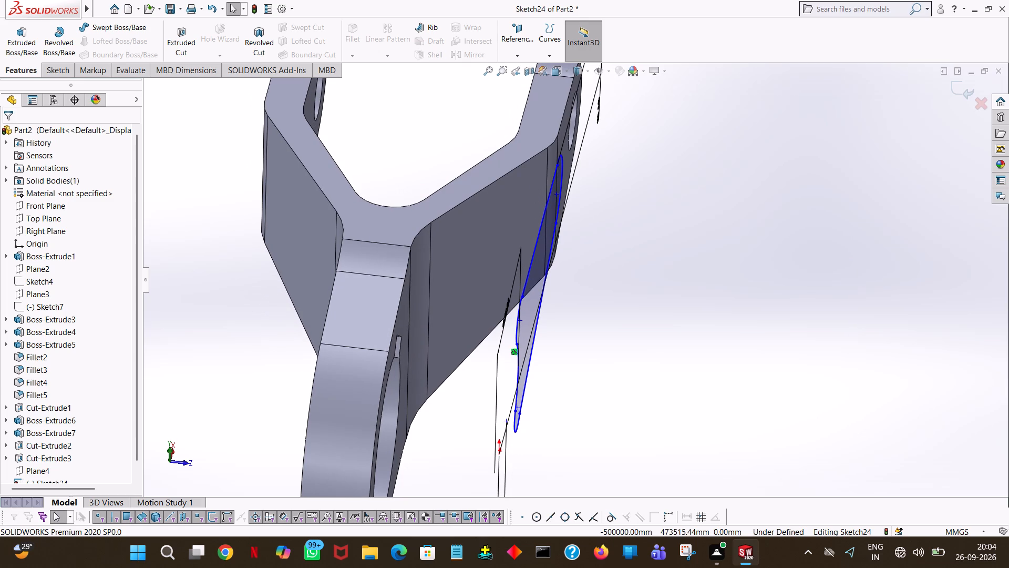
{"action": "left_click", "coordinate": [178, 38]}
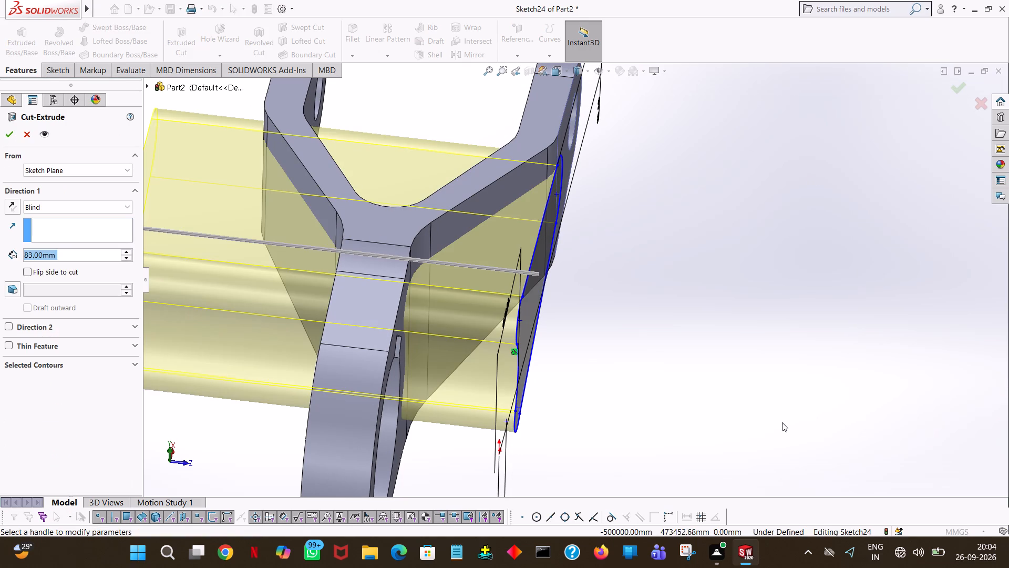
{"action": "middle_click_drag", "start_coordinate": [811, 393], "coordinate": [806, 384]}
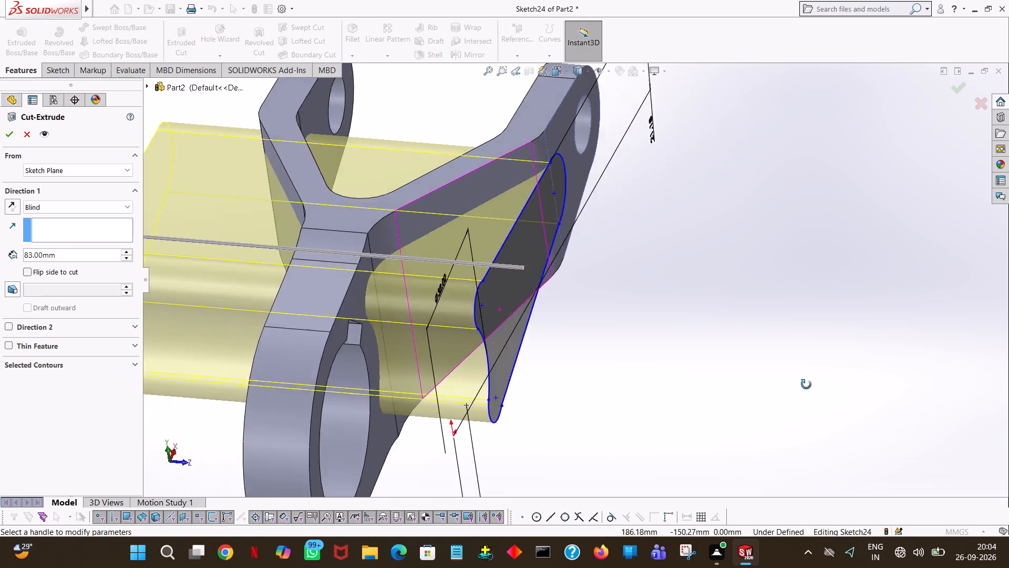
{"action": "middle_click_drag", "start_coordinate": [806, 384], "coordinate": [851, 397]}
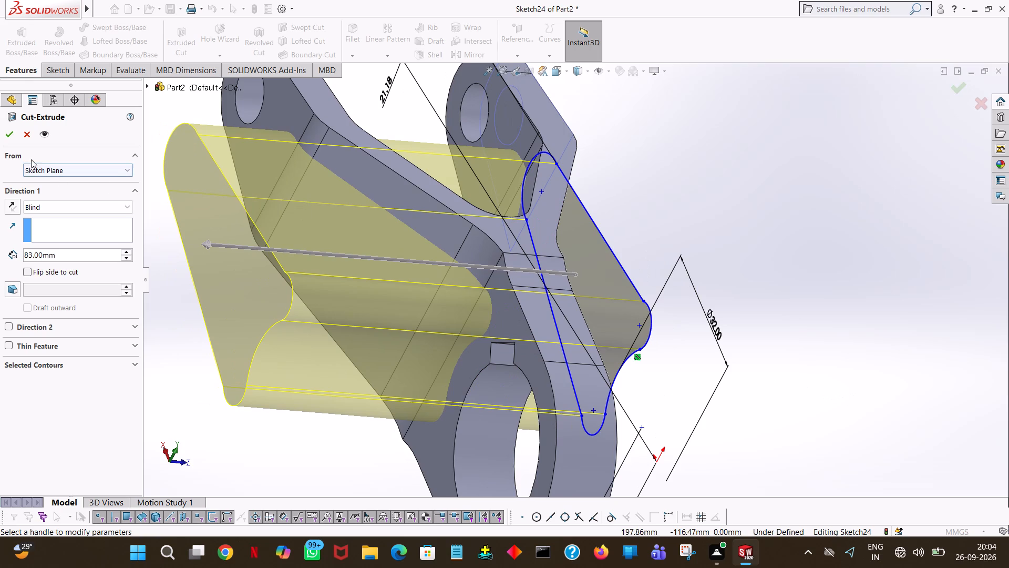
{"action": "left_click", "coordinate": [10, 134]}
Inspect the new tapered openings in both arms and the overall bracket from several angles.
{"action": "left_click", "coordinate": [811, 192]}
{"action": "middle_click_drag", "start_coordinate": [815, 201], "coordinate": [757, 188]}
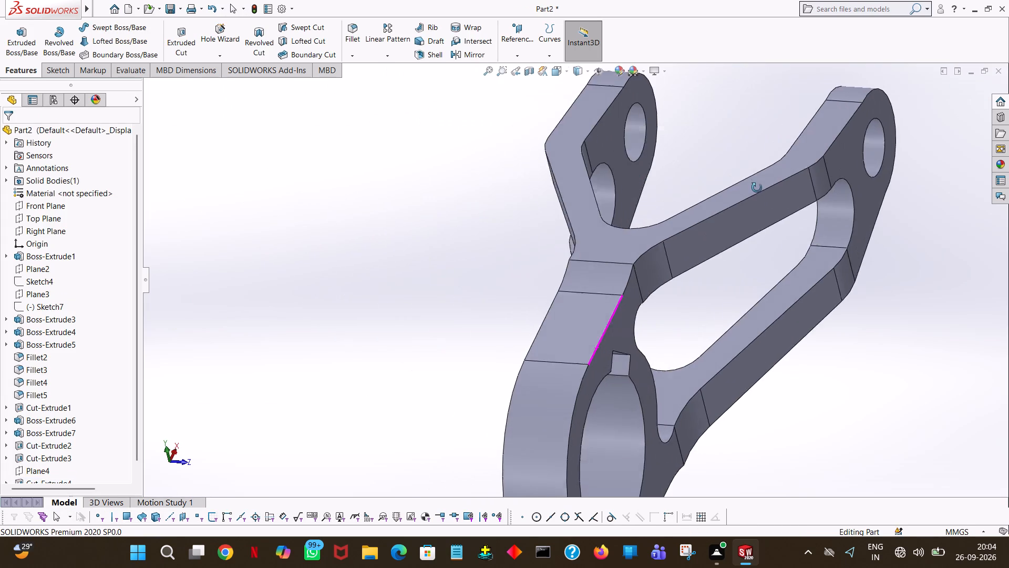
{"action": "middle_click_drag", "start_coordinate": [757, 188], "coordinate": [759, 174]}
{"action": "scroll", "coordinate": [775, 180], "scroll_direction": "down", "scroll_amount": 2, "text": "ctrl"}
{"action": "scroll", "coordinate": [864, 281], "scroll_direction": "up", "scroll_amount": 6, "text": "ctrl"}
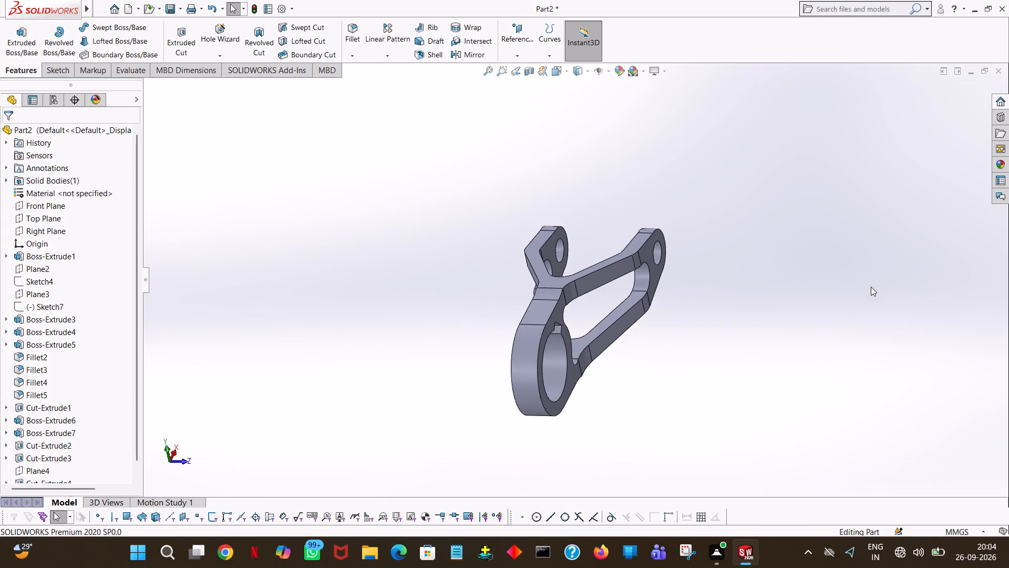
{"action": "scroll", "coordinate": [871, 287], "scroll_direction": "up", "scroll_amount": 2, "text": "ctrl"}
{"action": "middle_click_drag", "start_coordinate": [871, 288], "coordinate": [724, 269], "text": "ctrl"}
{"action": "middle_click_drag", "start_coordinate": [751, 305], "coordinate": [644, 341]}
{"action": "middle_click_drag", "start_coordinate": [644, 341], "coordinate": [675, 288]}
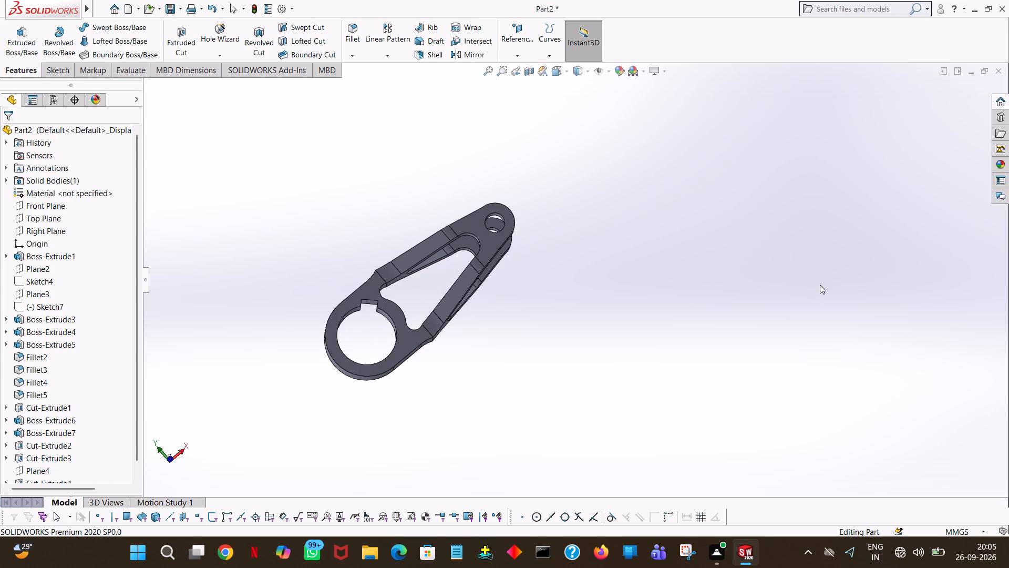
{"action": "middle_click_drag", "start_coordinate": [821, 285], "coordinate": [772, 422]}
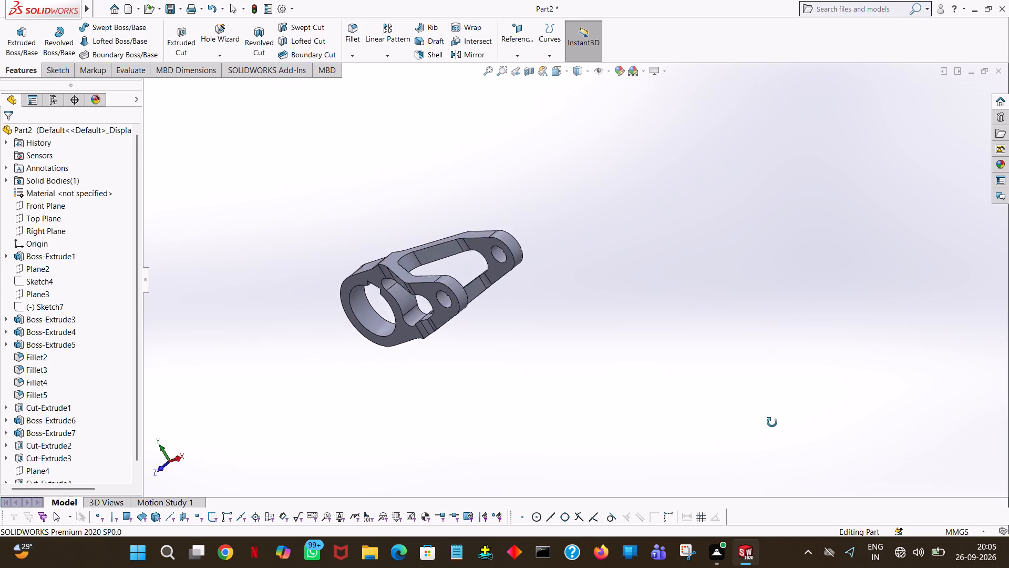
{"action": "middle_click_drag", "start_coordinate": [772, 422], "coordinate": [756, 469]}
{"action": "middle_click_drag", "start_coordinate": [665, 335], "coordinate": [839, 341]}
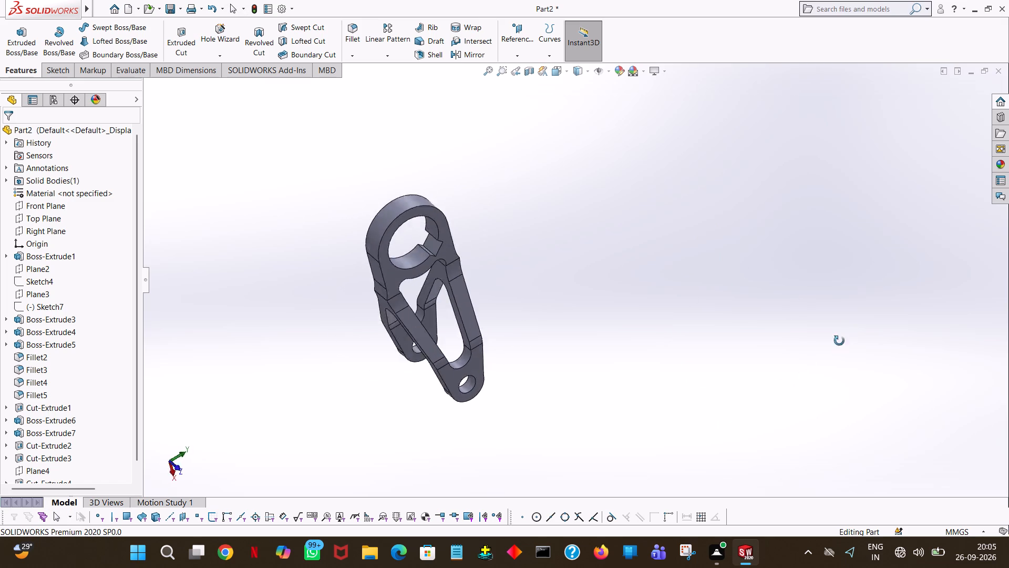
{"action": "middle_click_drag", "start_coordinate": [839, 341], "coordinate": [1003, 392]}
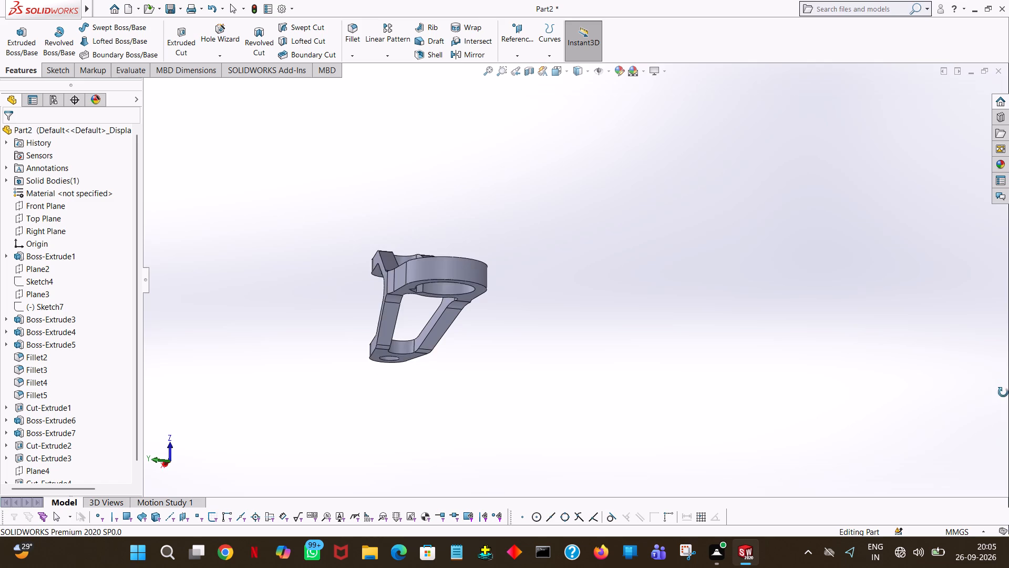
{"action": "middle_click_drag", "start_coordinate": [1003, 392], "coordinate": [1001, 398]}
{"action": "middle_click_drag", "start_coordinate": [648, 269], "coordinate": [571, 269]}
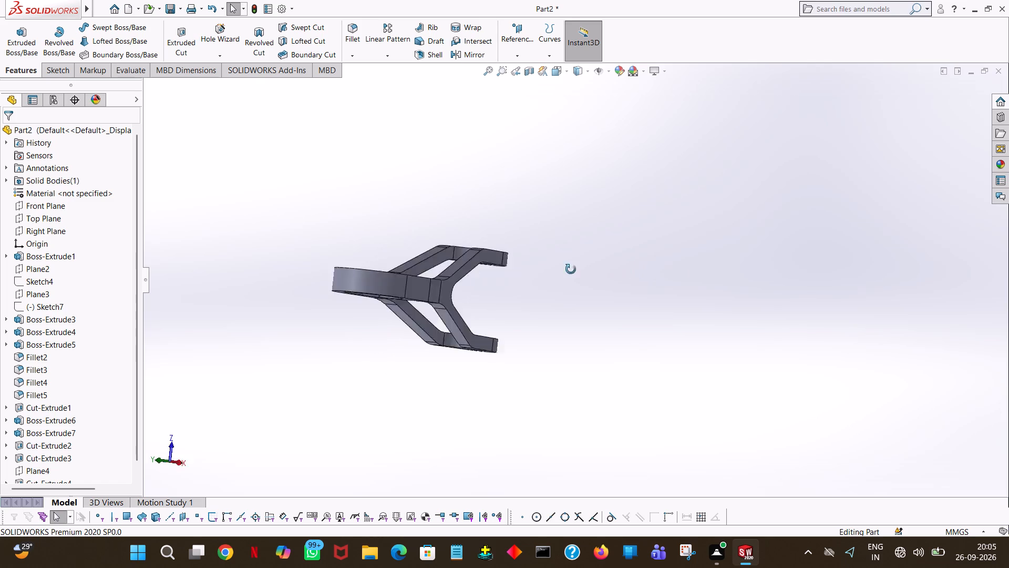
Export the bracket in an angled view showing both arms as a PDF named "yoke lever" in the "pdf new job" folder.
{"action": "middle_click_drag", "start_coordinate": [571, 269], "coordinate": [561, 537]}
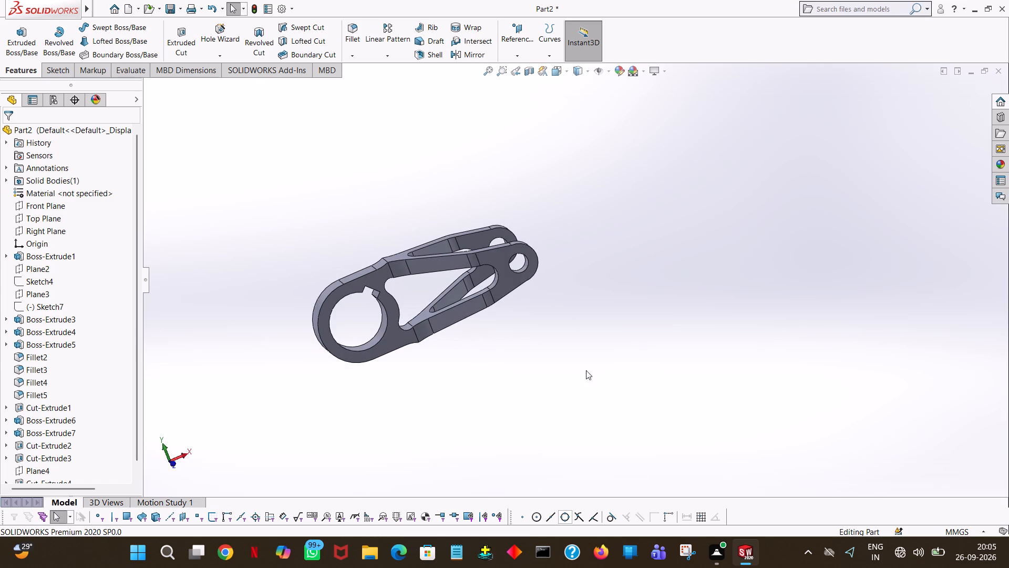
{"action": "middle_click_drag", "start_coordinate": [593, 339], "coordinate": [607, 379]}
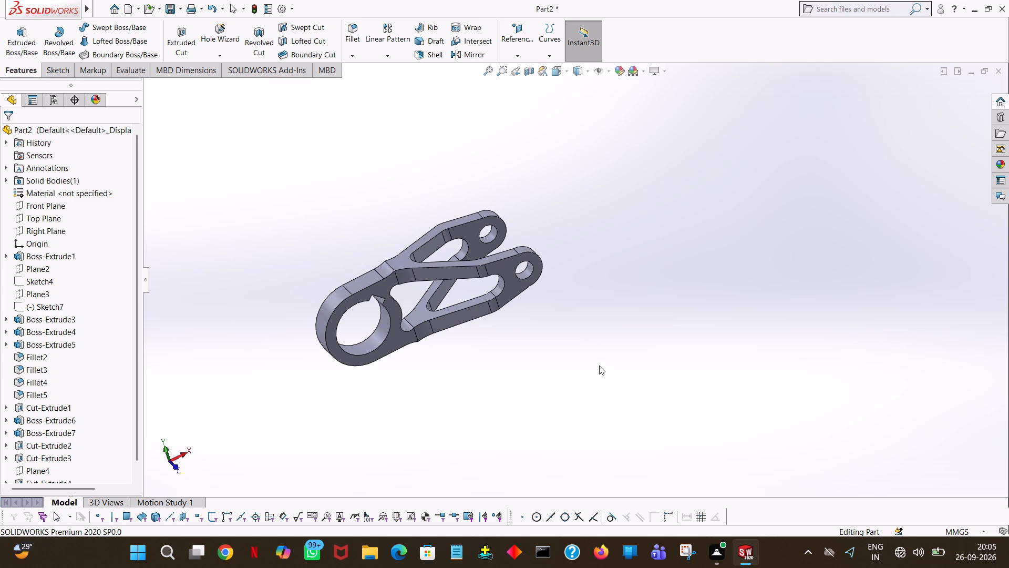
{"action": "middle_click_drag", "start_coordinate": [533, 360], "coordinate": [523, 331]}
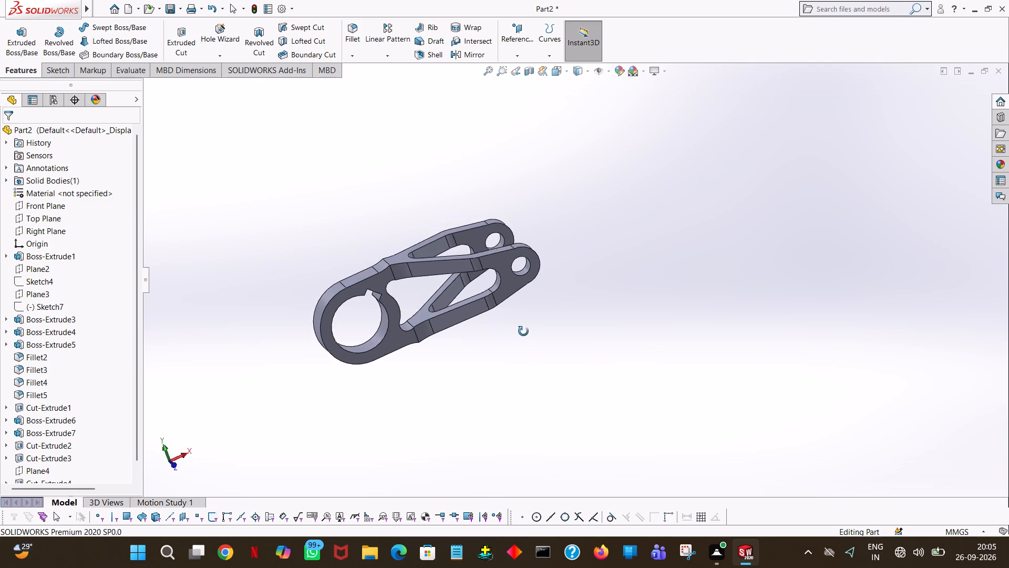
{"action": "middle_click_drag", "start_coordinate": [523, 331], "coordinate": [442, 168]}
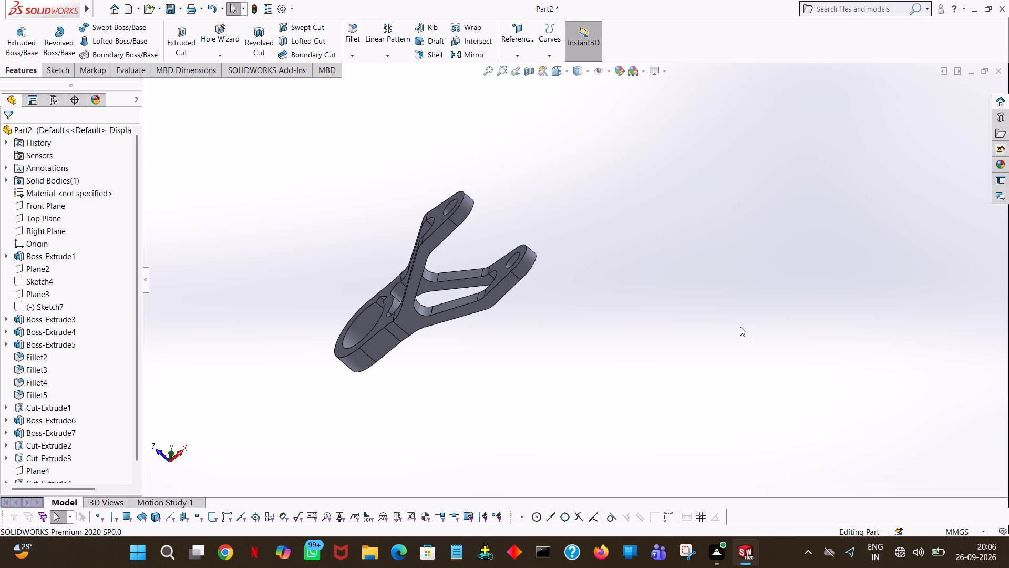
{"action": "left_click", "coordinate": [169, 5]}
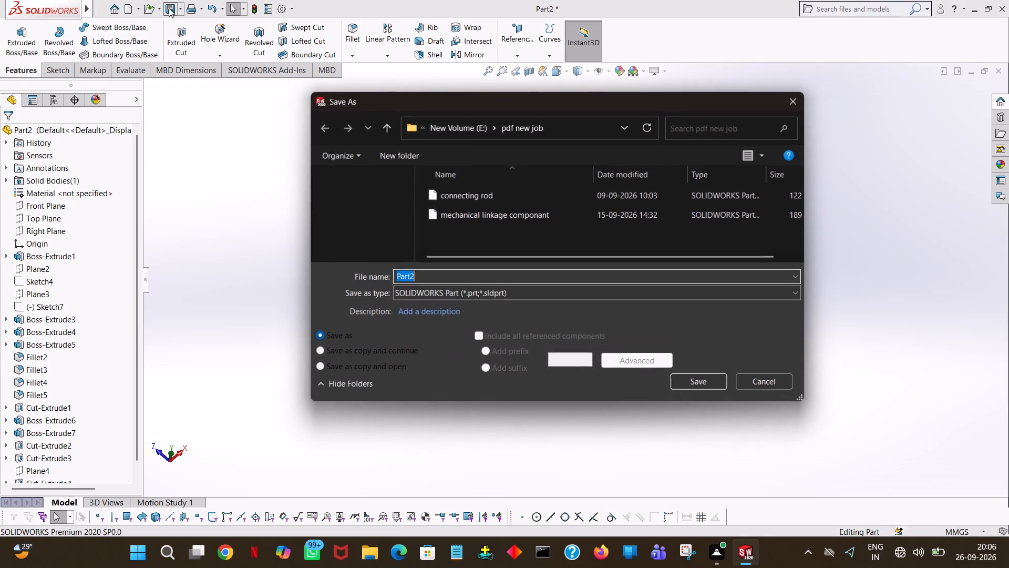
{"action": "left_click", "coordinate": [524, 292]}
{"action": "left_click", "coordinate": [516, 86]}
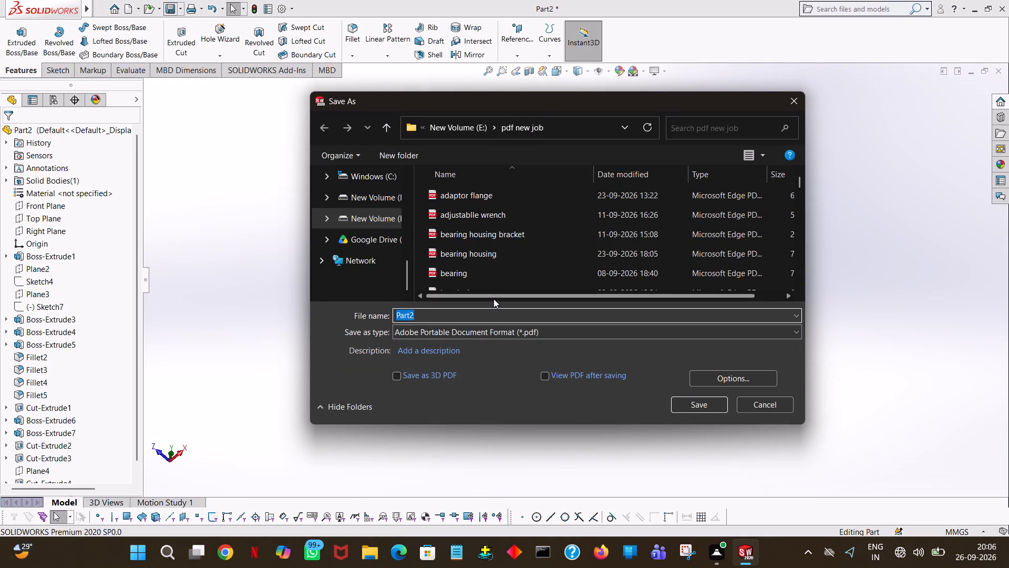
{"action": "key", "text": "y"}
{"action": "key", "text": "o"}
{"action": "type", "text": "ke"}
{"action": "key", "text": "space"}
{"action": "type", "text": "lever"}
{"action": "key", "text": "Return"}
{"action": "key", "text": "backslash"}
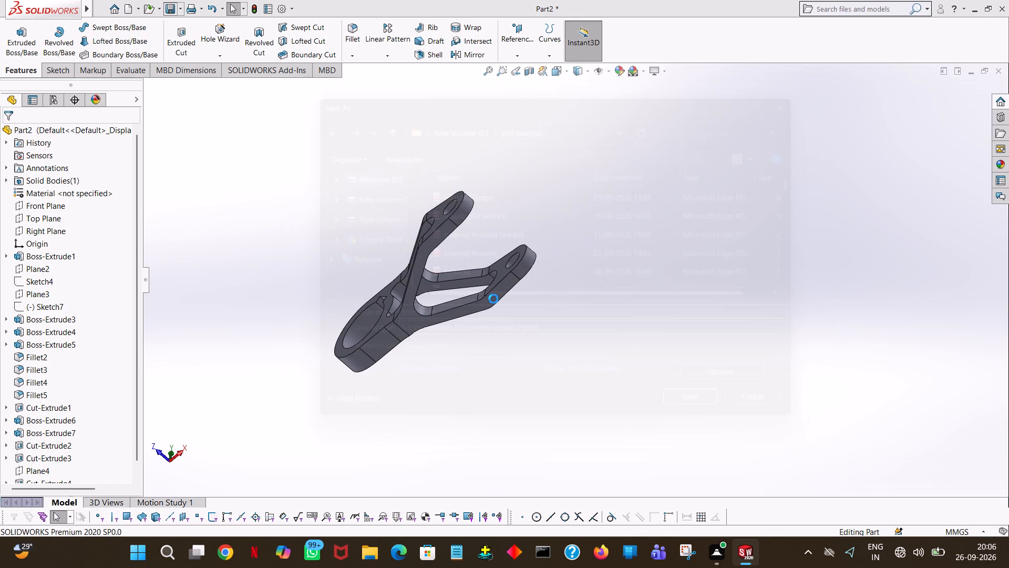
Save the model as a SOLIDWORKS part named "yoke lever" in the "desighn new job" folder on drive E.
{"action": "left_click", "coordinate": [182, 9]}
{"action": "left_click", "coordinate": [189, 32]}
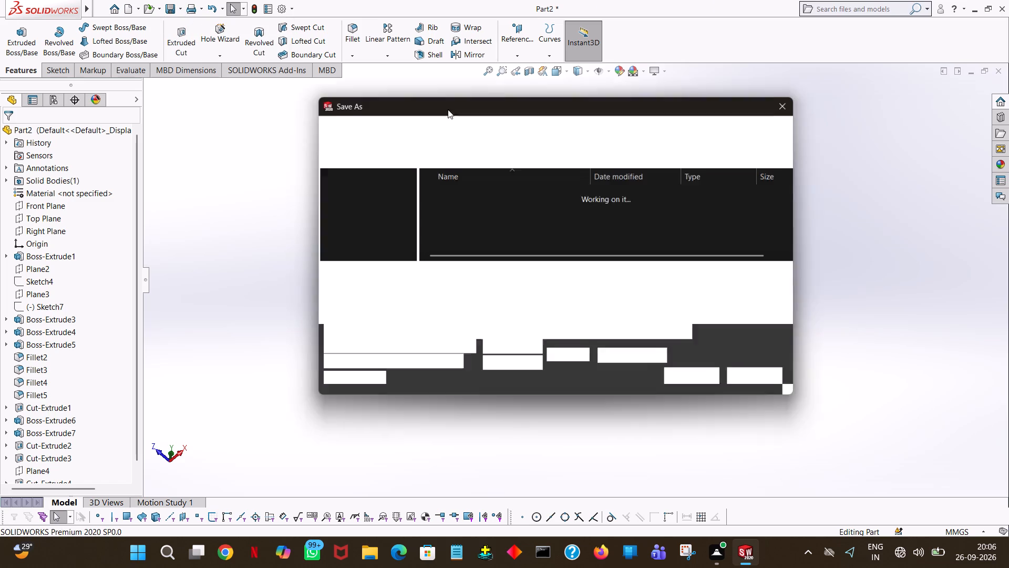
{"action": "left_click", "coordinate": [445, 121]}
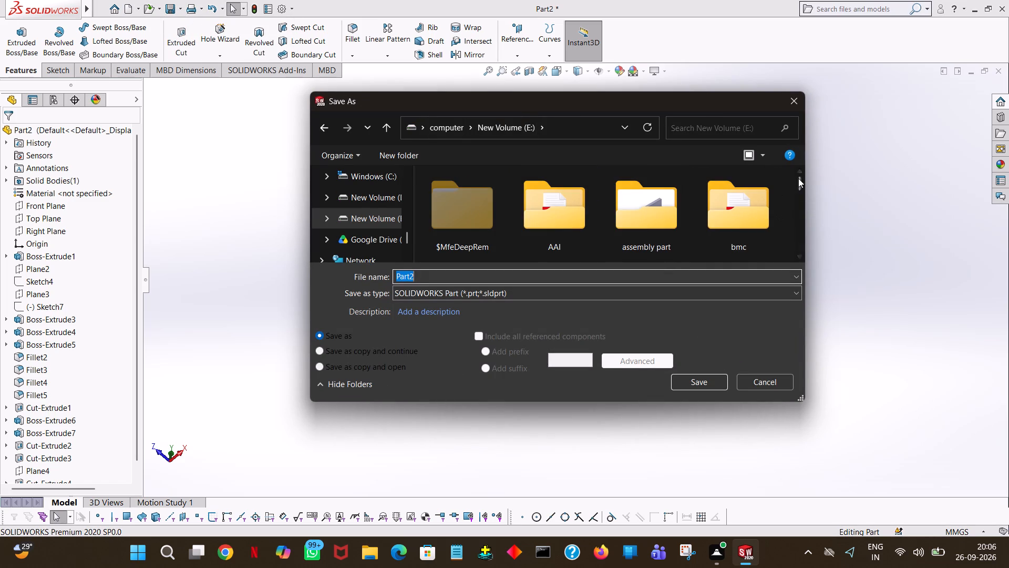
{"action": "left_click_drag", "start_coordinate": [797, 182], "coordinate": [803, 197]}
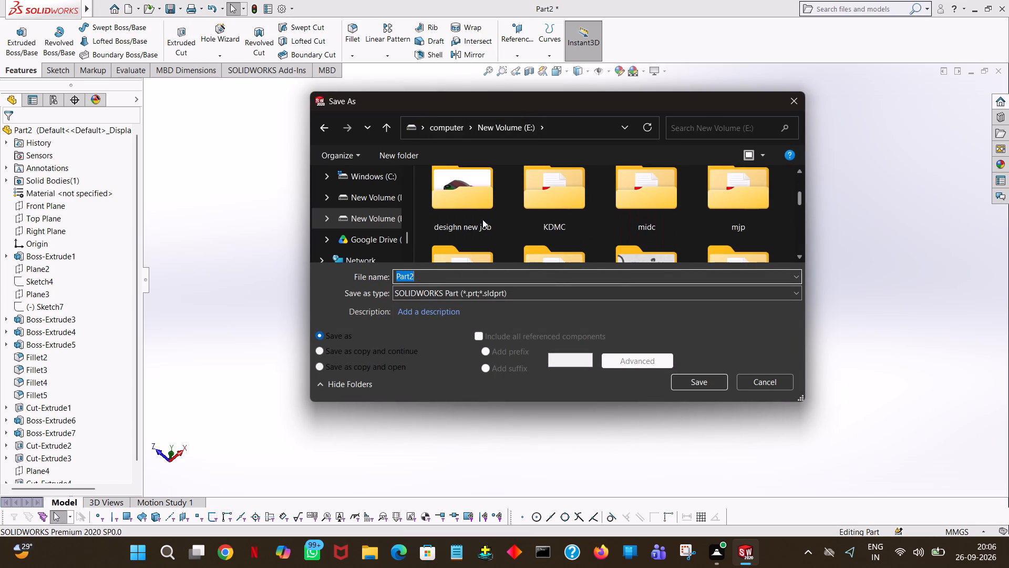
{"action": "double_click", "coordinate": [467, 219]}
{"action": "left_click", "coordinate": [467, 272]}
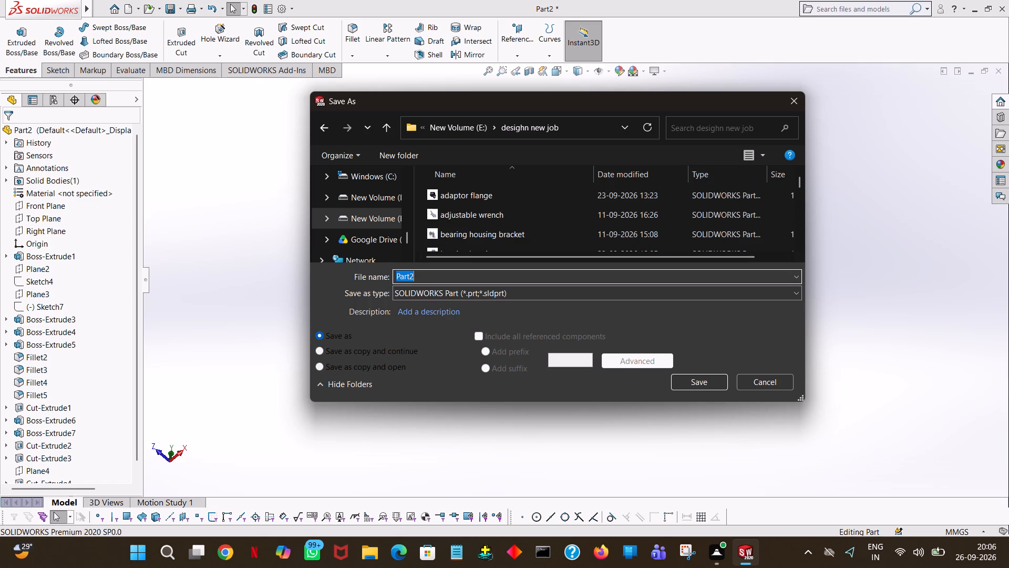
{"action": "type", "text": "yoke lever"}
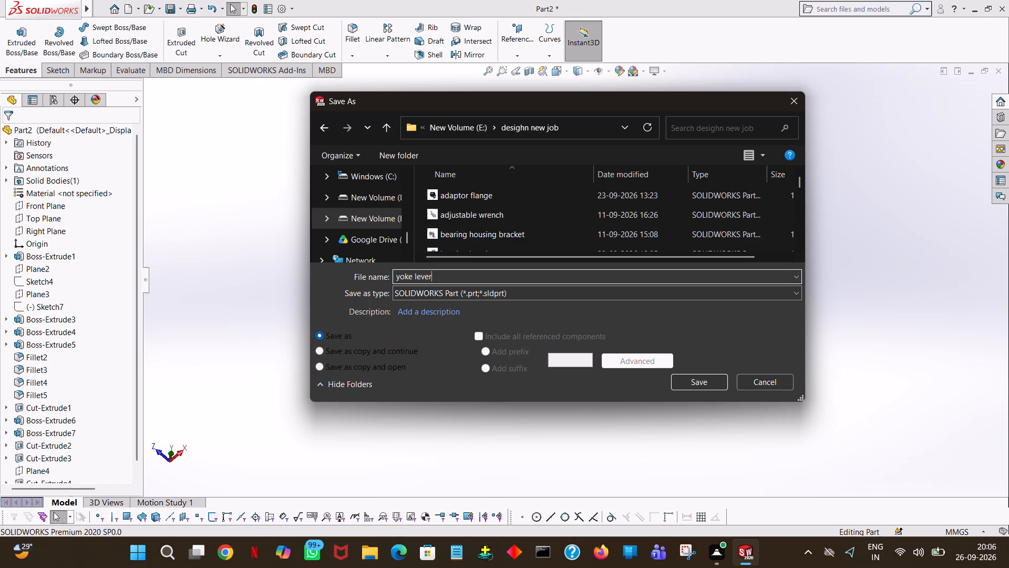
{"action": "key", "text": "Return"}
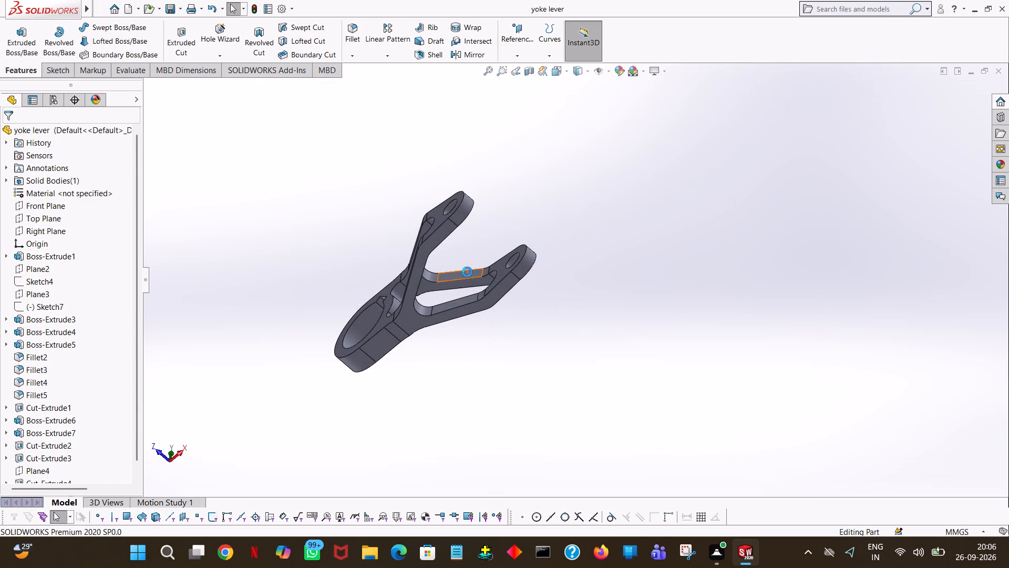